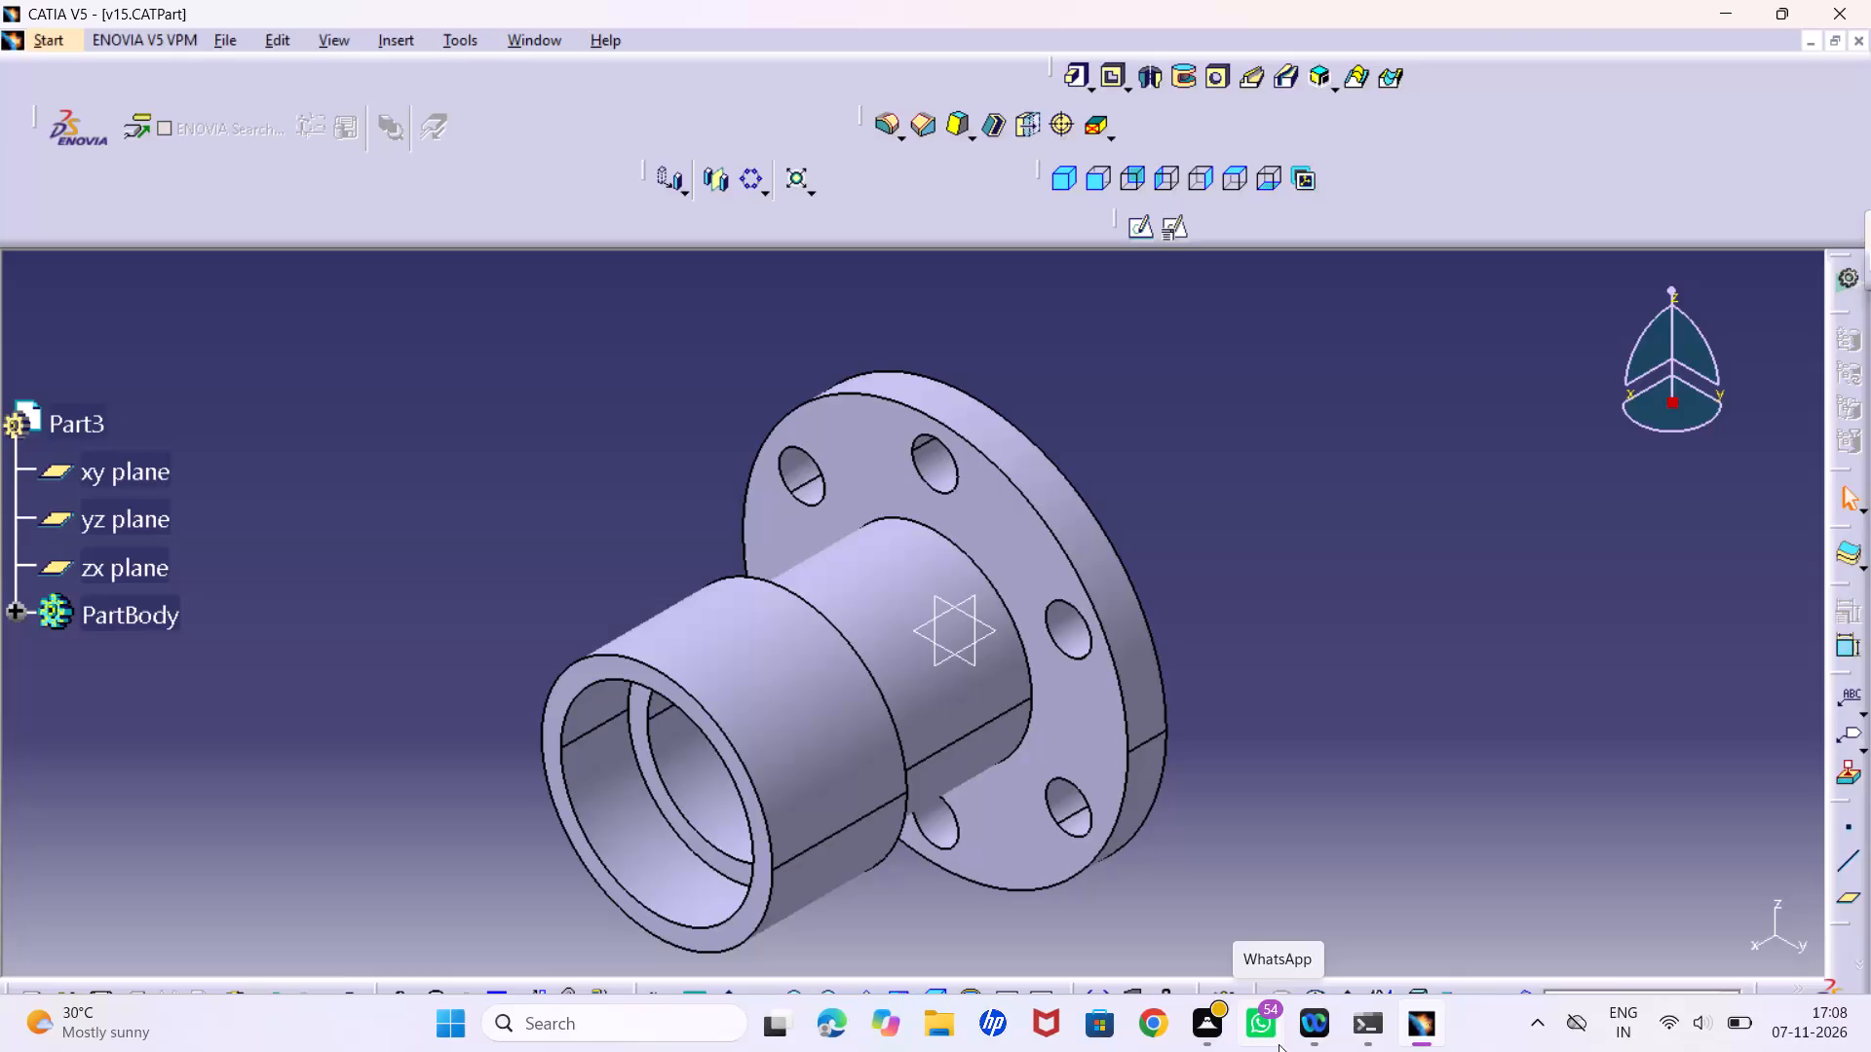
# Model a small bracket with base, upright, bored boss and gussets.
# Create a new part in the Part Design workbench, keeping the default part name and hybrid design enabled.
pyautogui.click(54, 47)
pyautogui.click(110, 94)
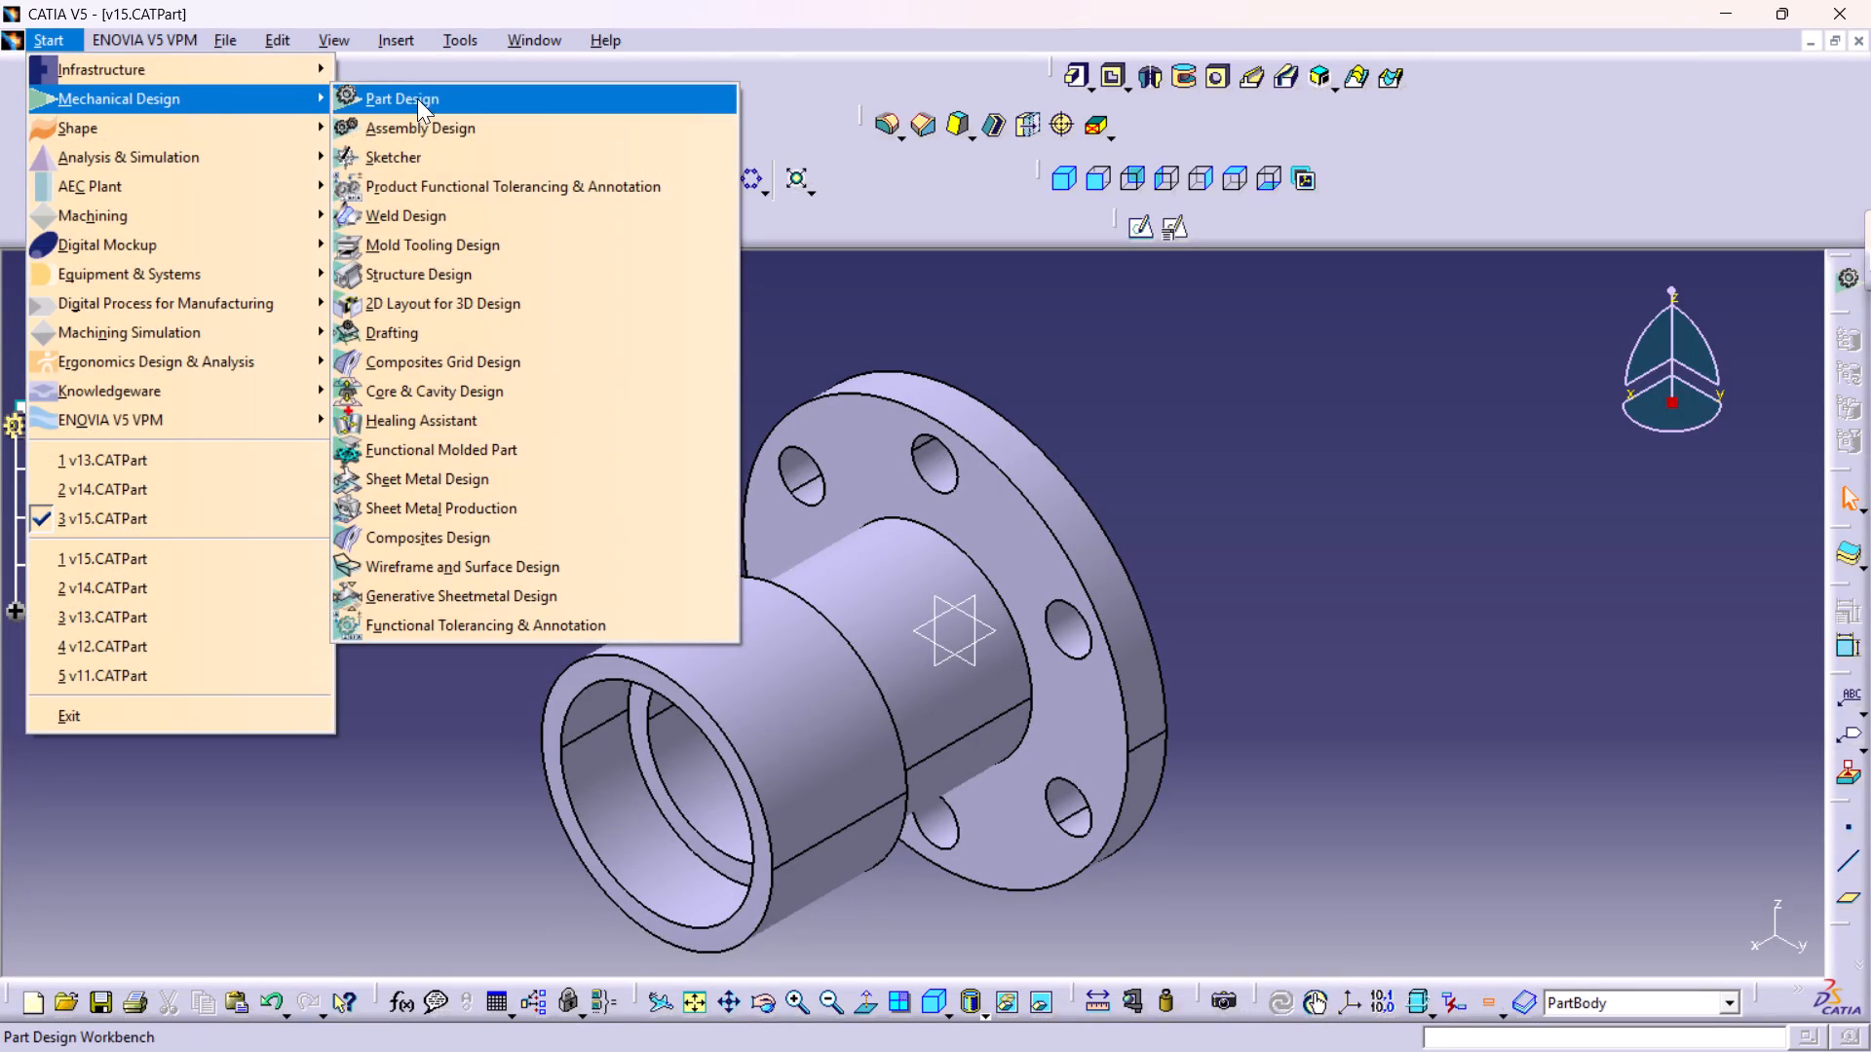
pyautogui.click(417, 98)
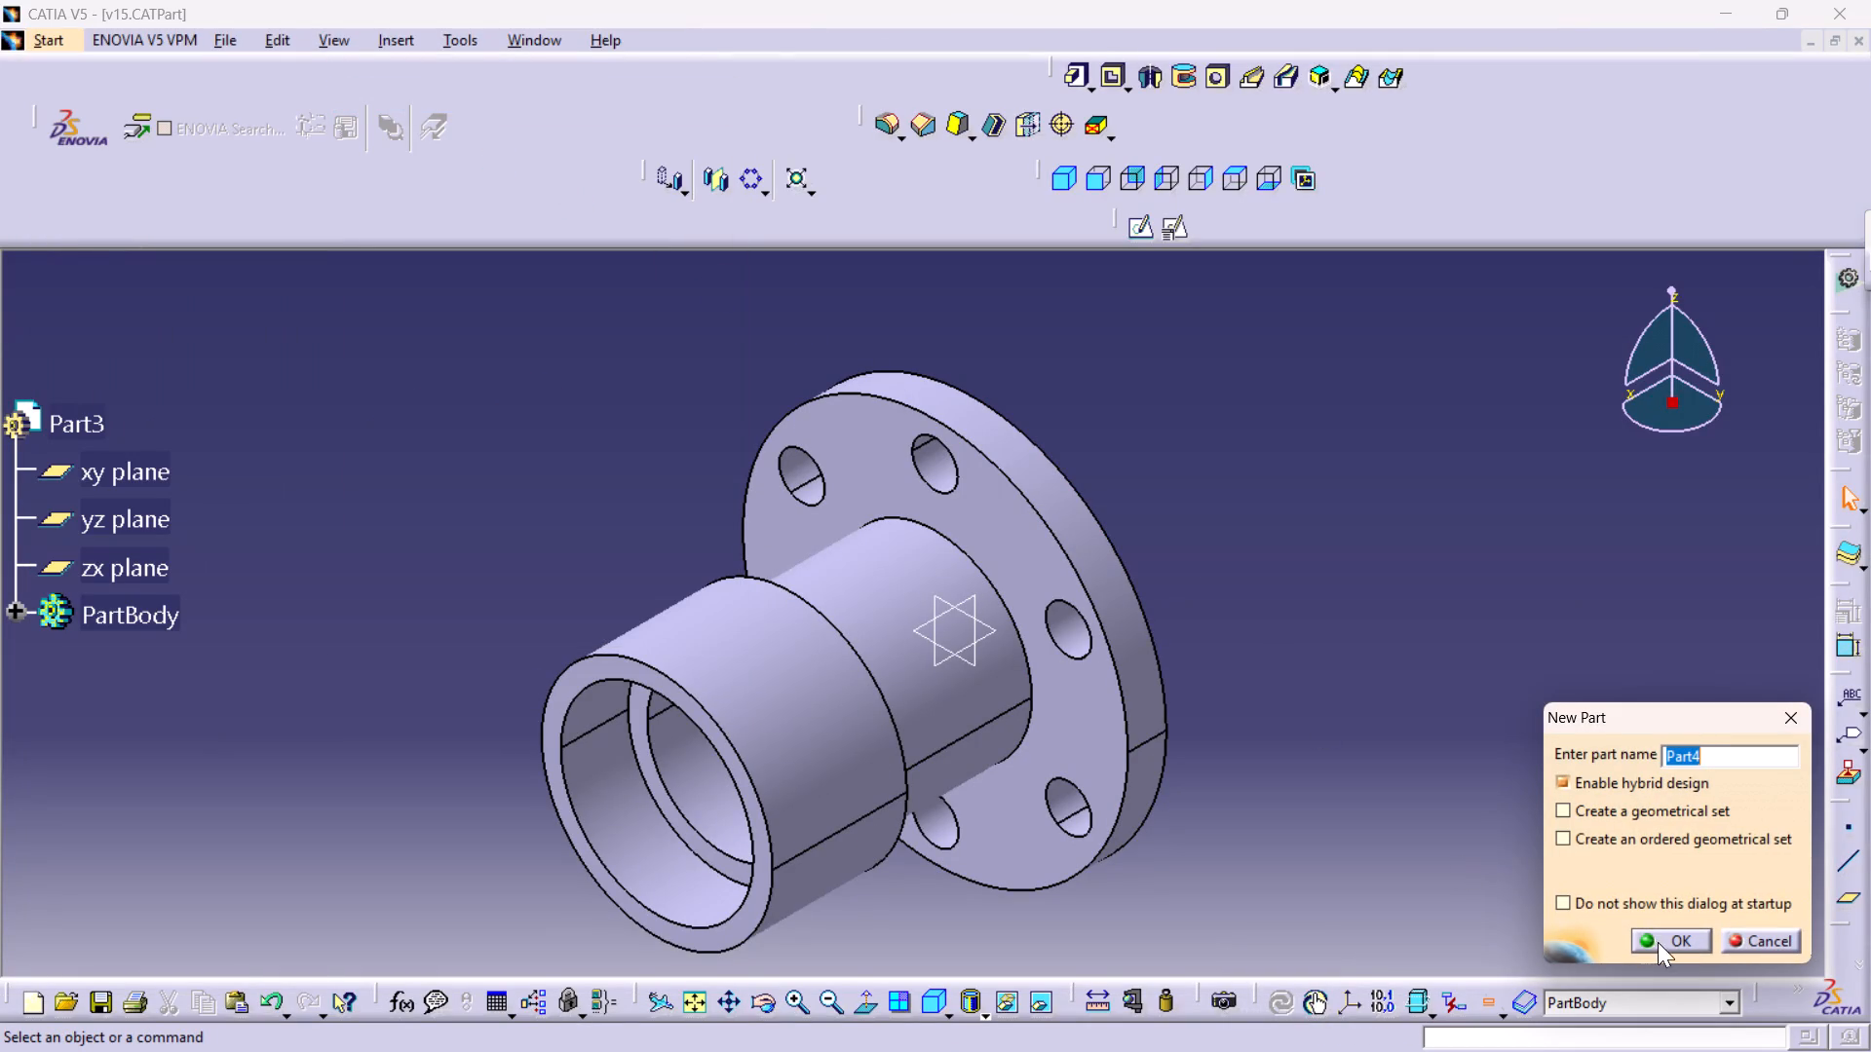
pyautogui.click(1658, 942)
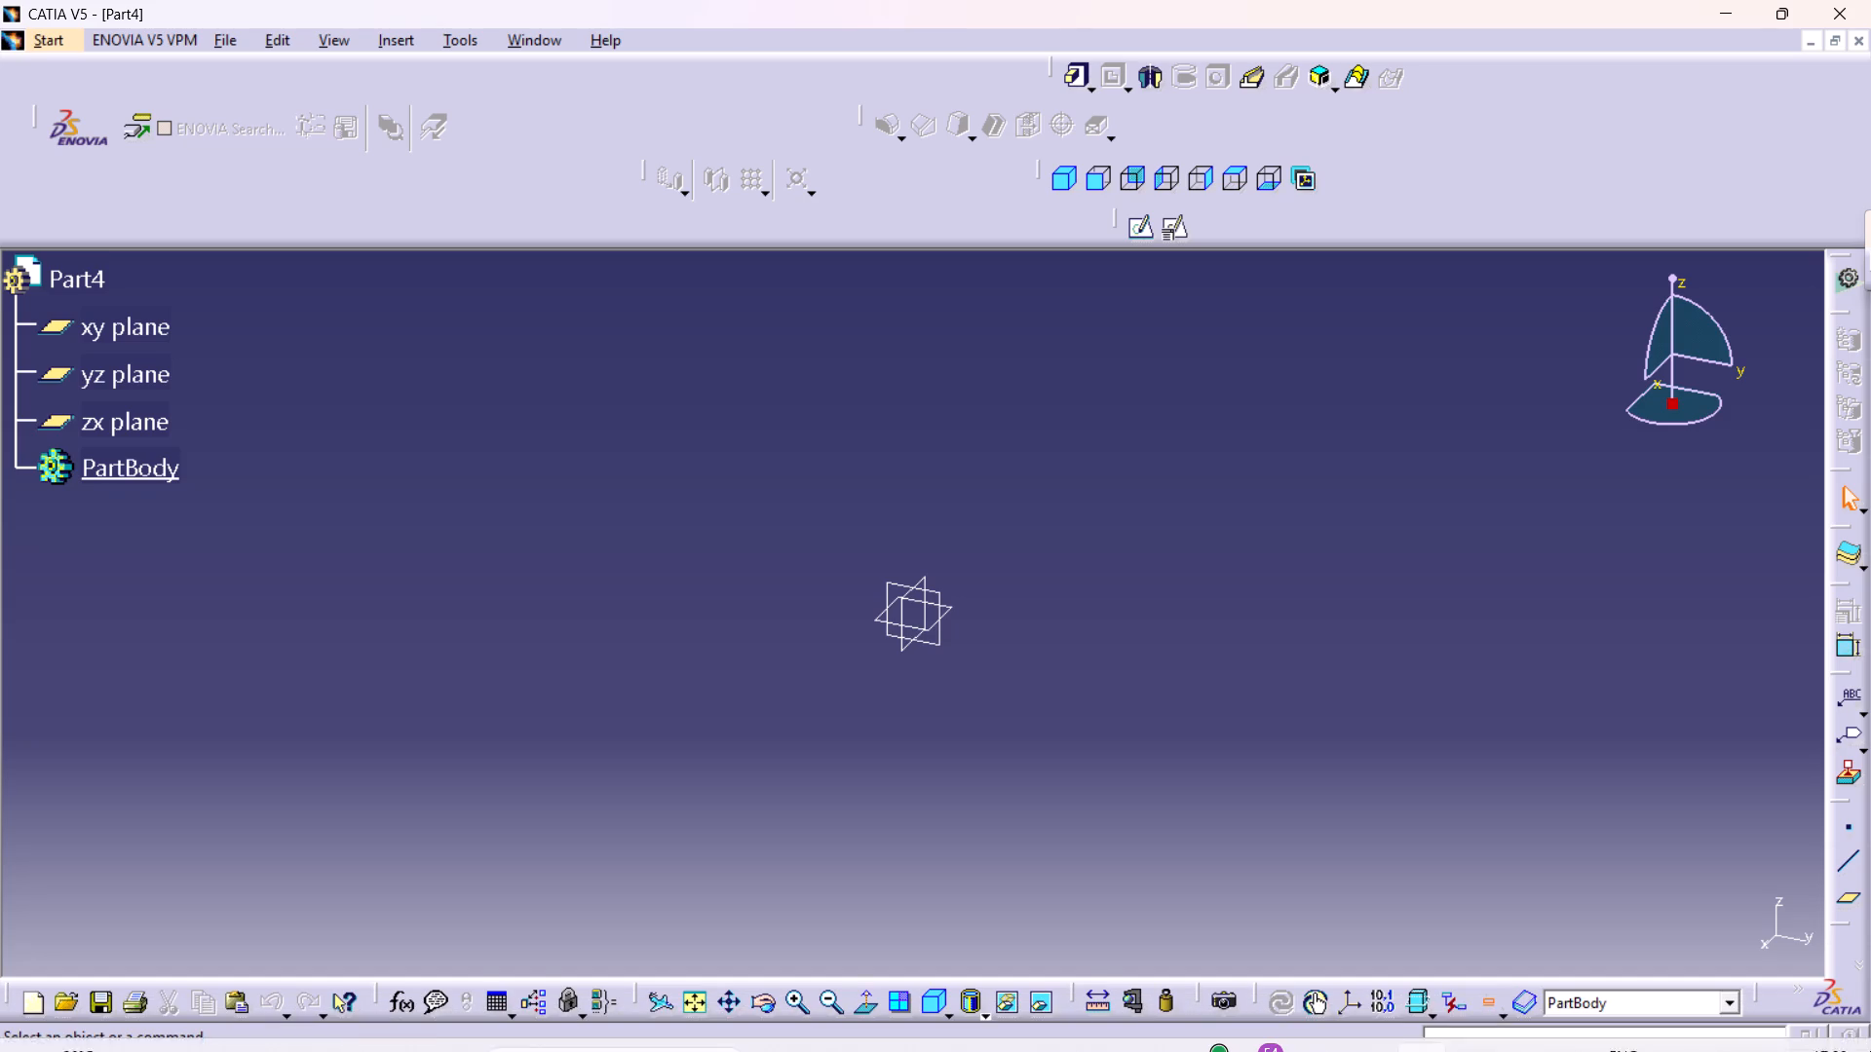
pyautogui.rightClick(1870, 580)
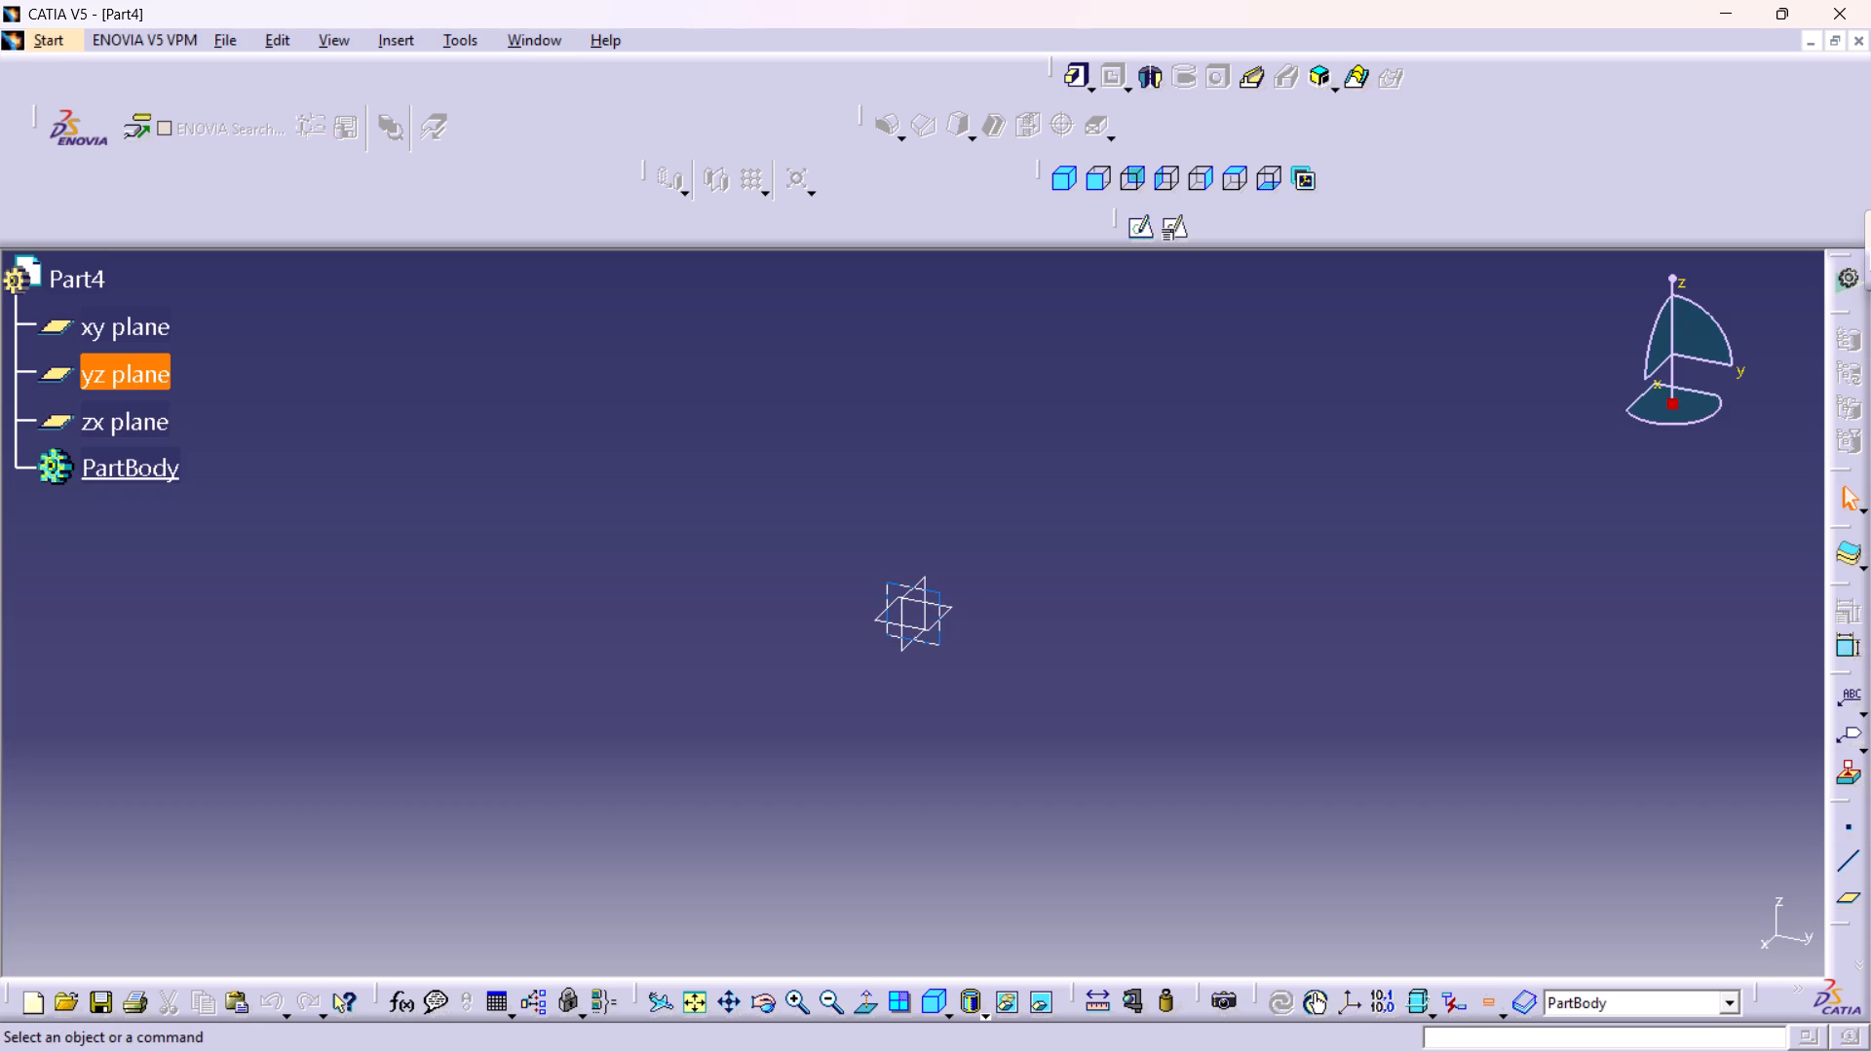
# Create a positioned sketch on the xy plane with its H and V axes swapped and the V direction reversed.
pyautogui.click(932, 642)
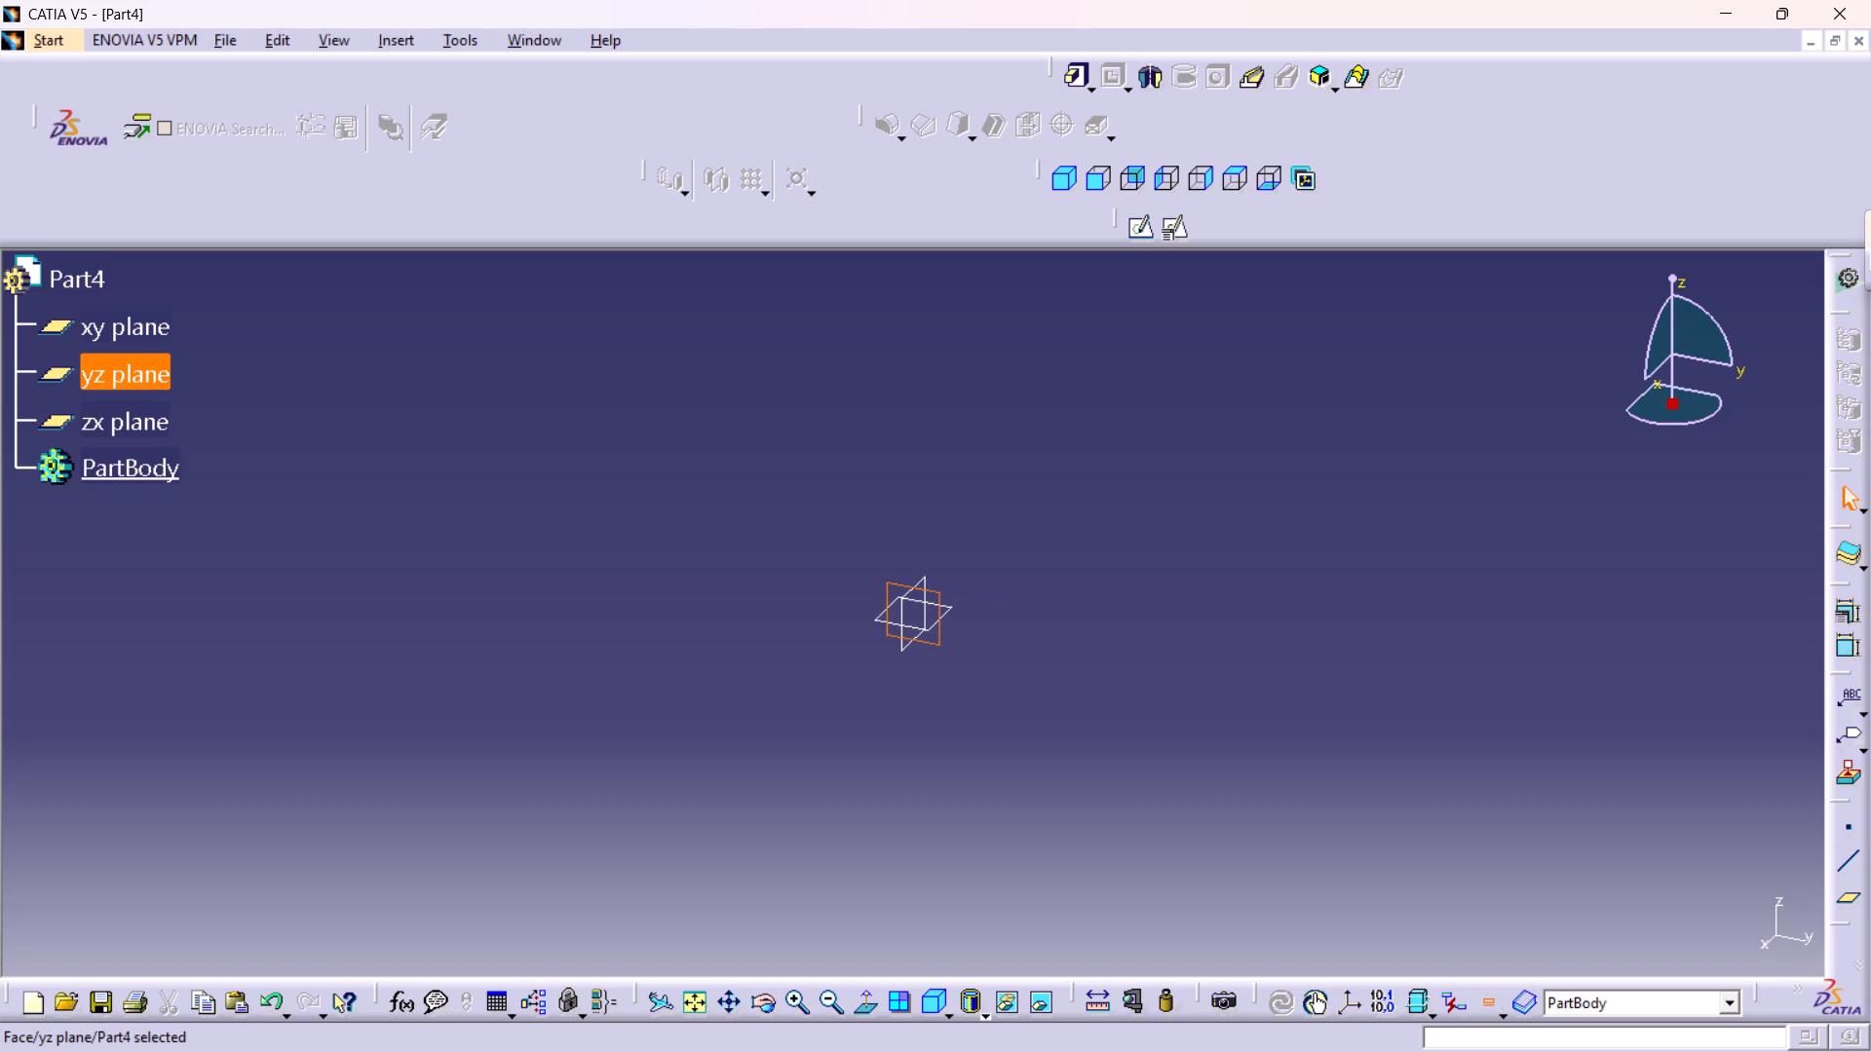
pyautogui.click(953, 606)
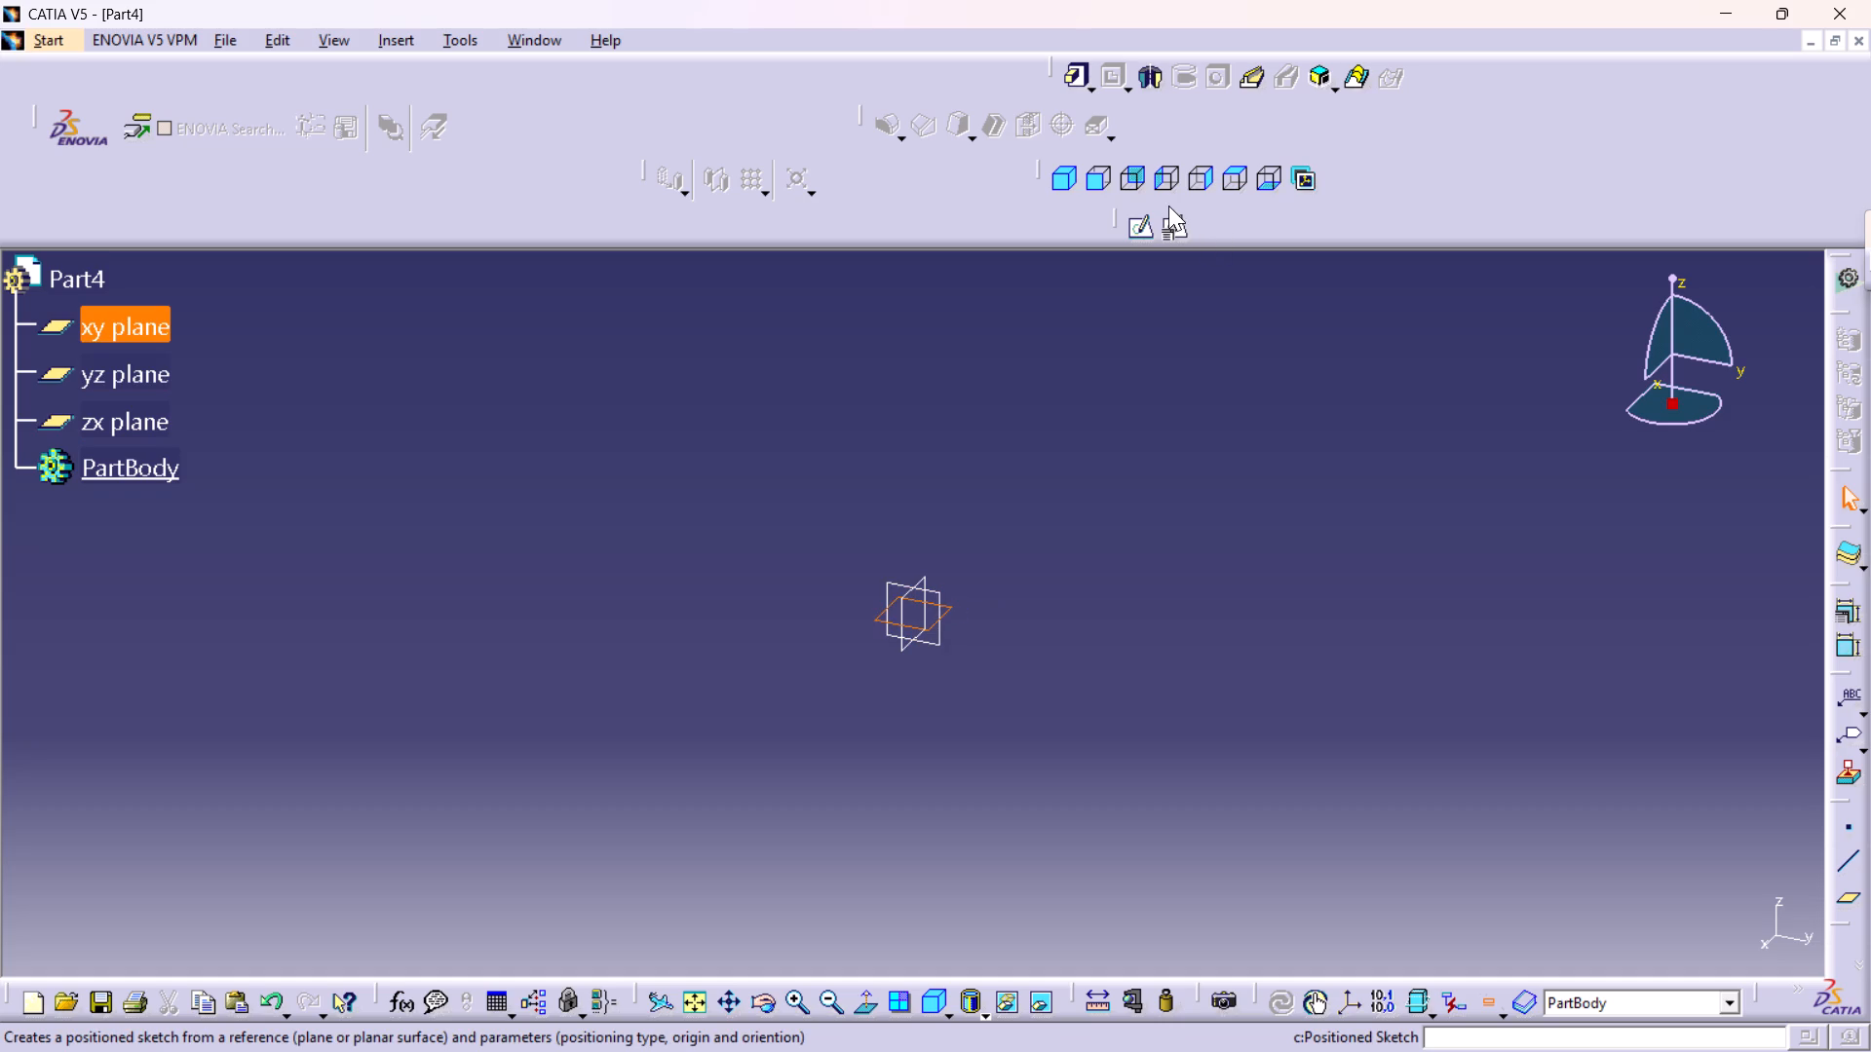
pyautogui.click(1171, 213)
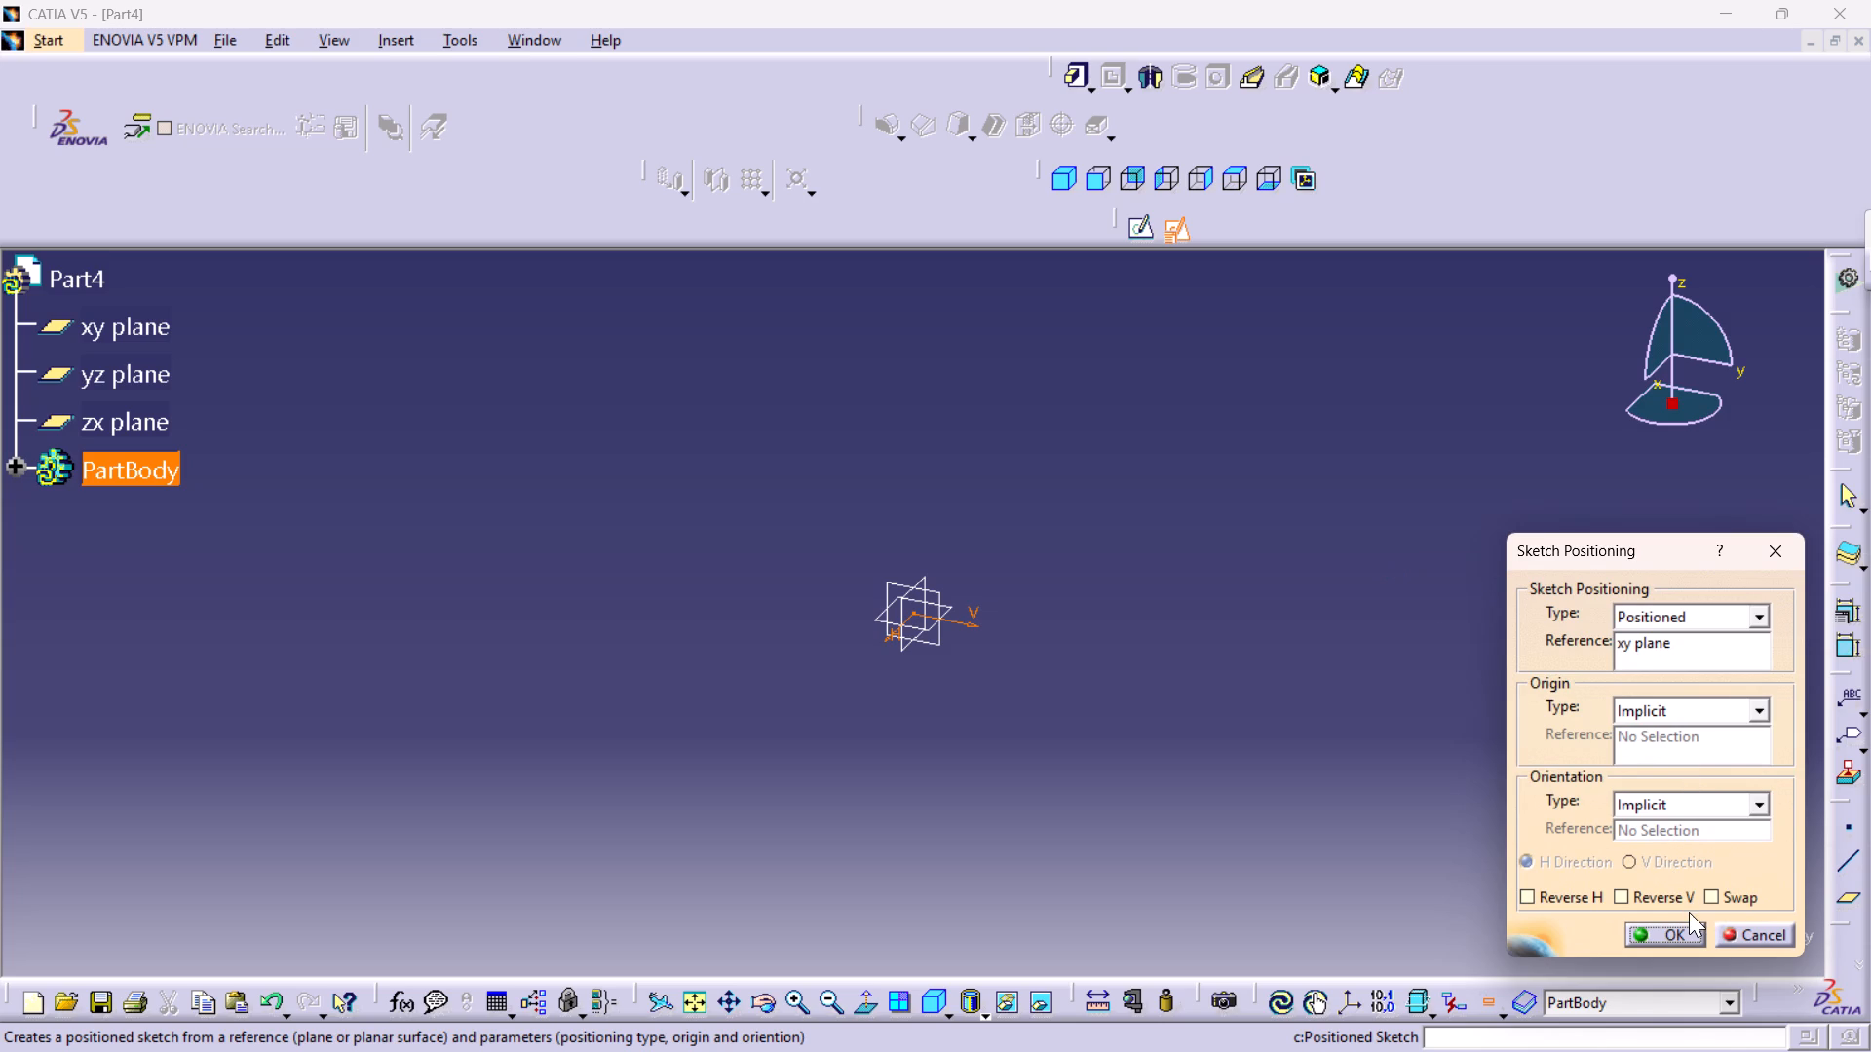
pyautogui.click(1729, 883)
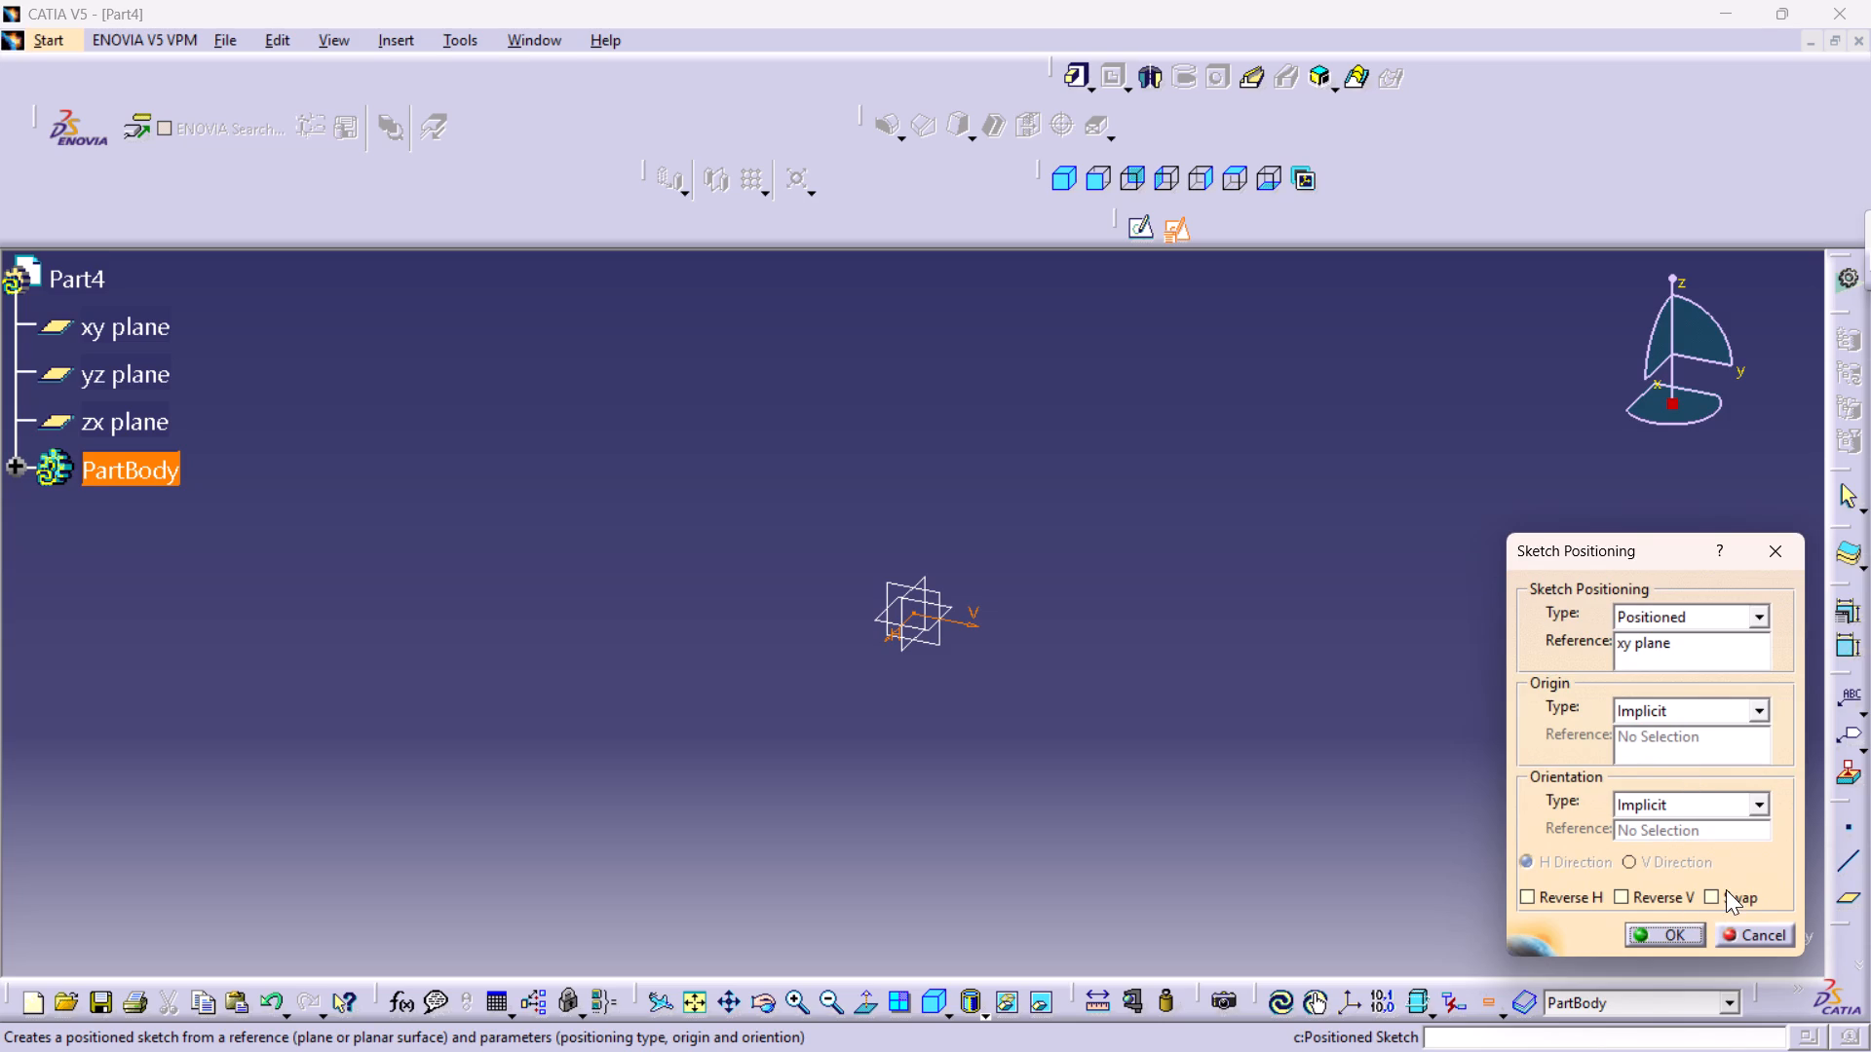
pyautogui.click(1726, 889)
pyautogui.click(1657, 895)
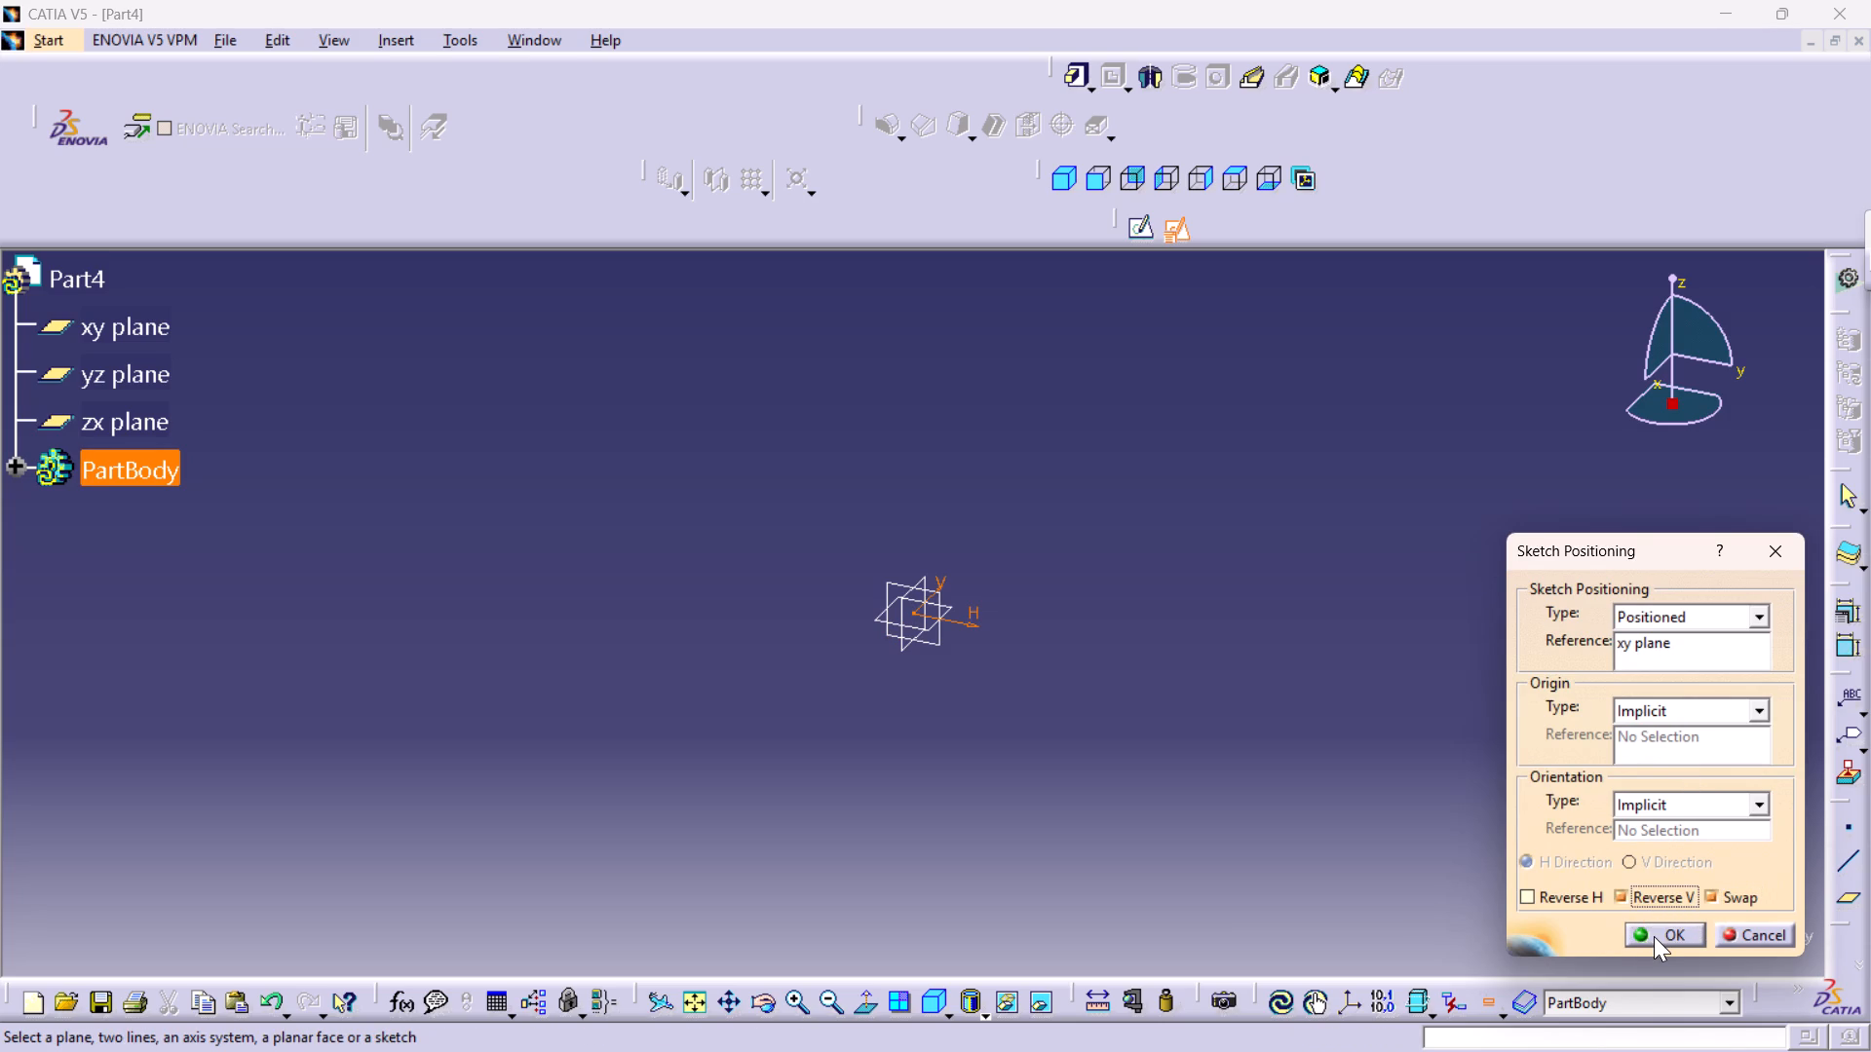
pyautogui.click(1654, 936)
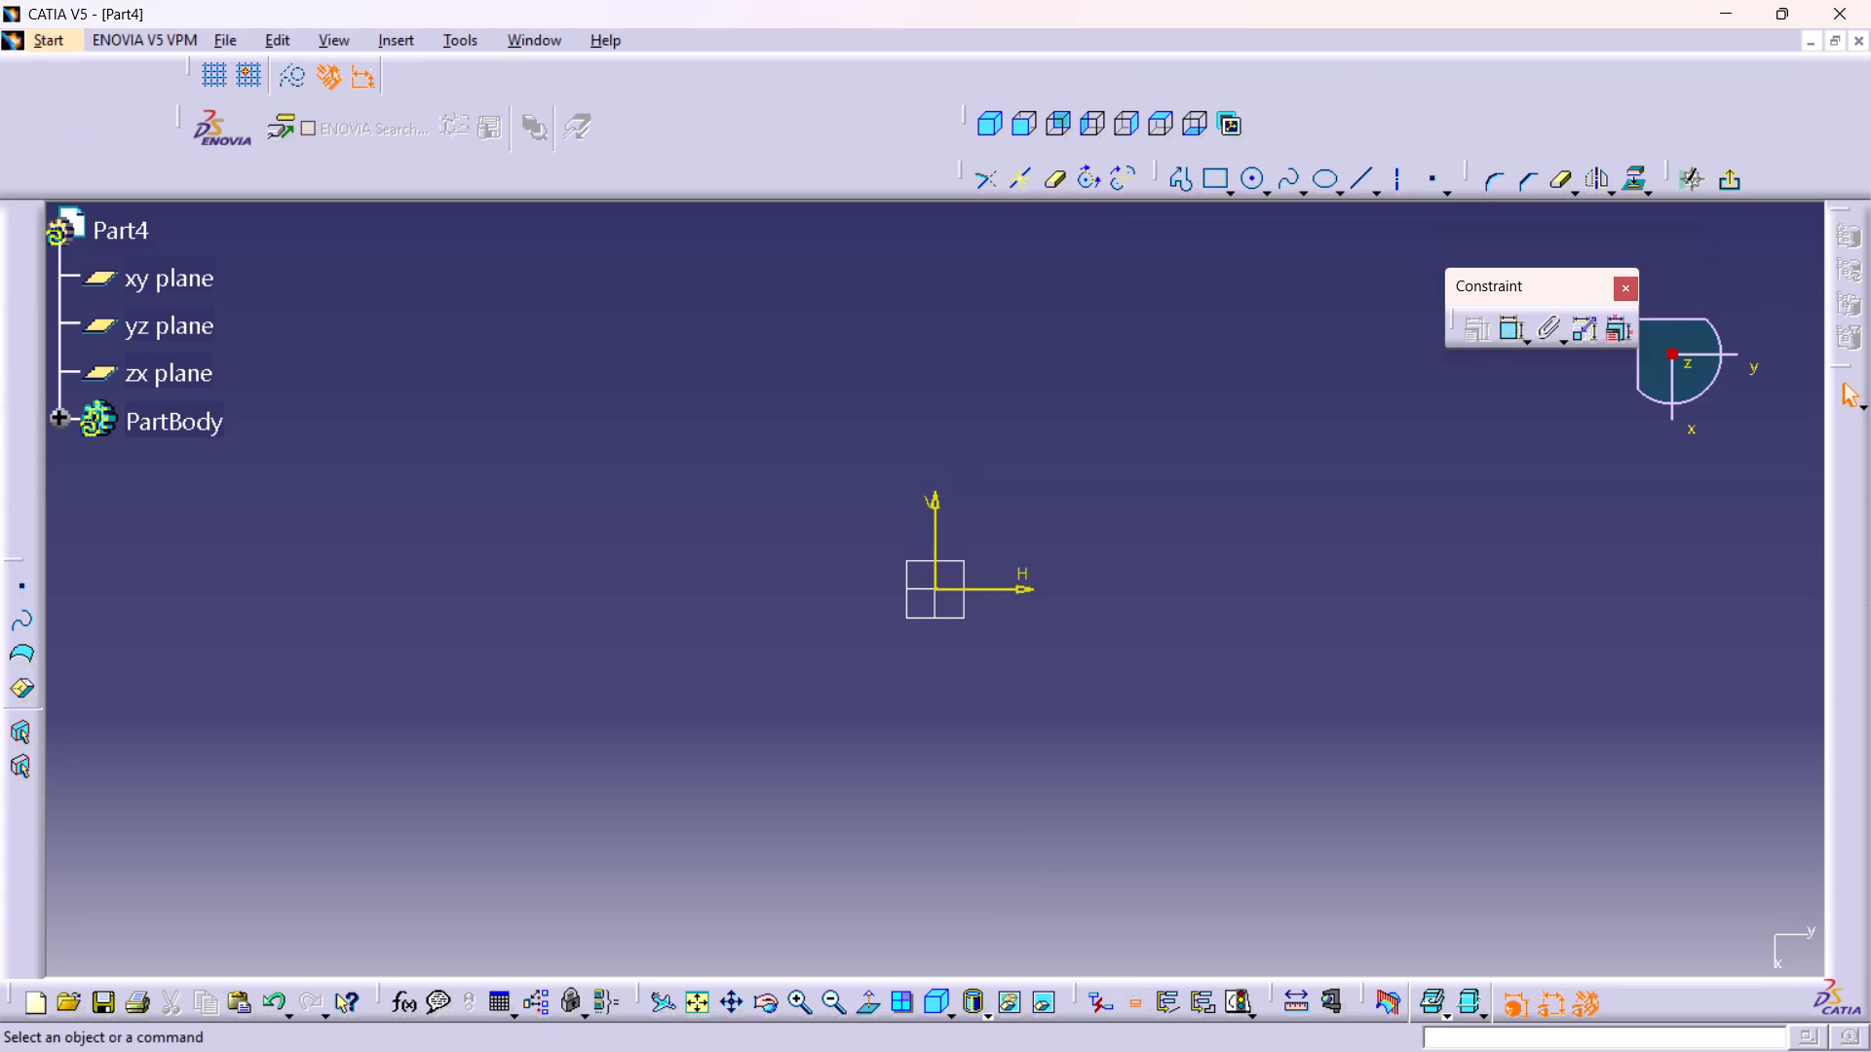
# Sketch a rectangle about 108 mm wide and 89 mm high, extending mostly below the horizontal axis.
pyautogui.click(1208, 170)
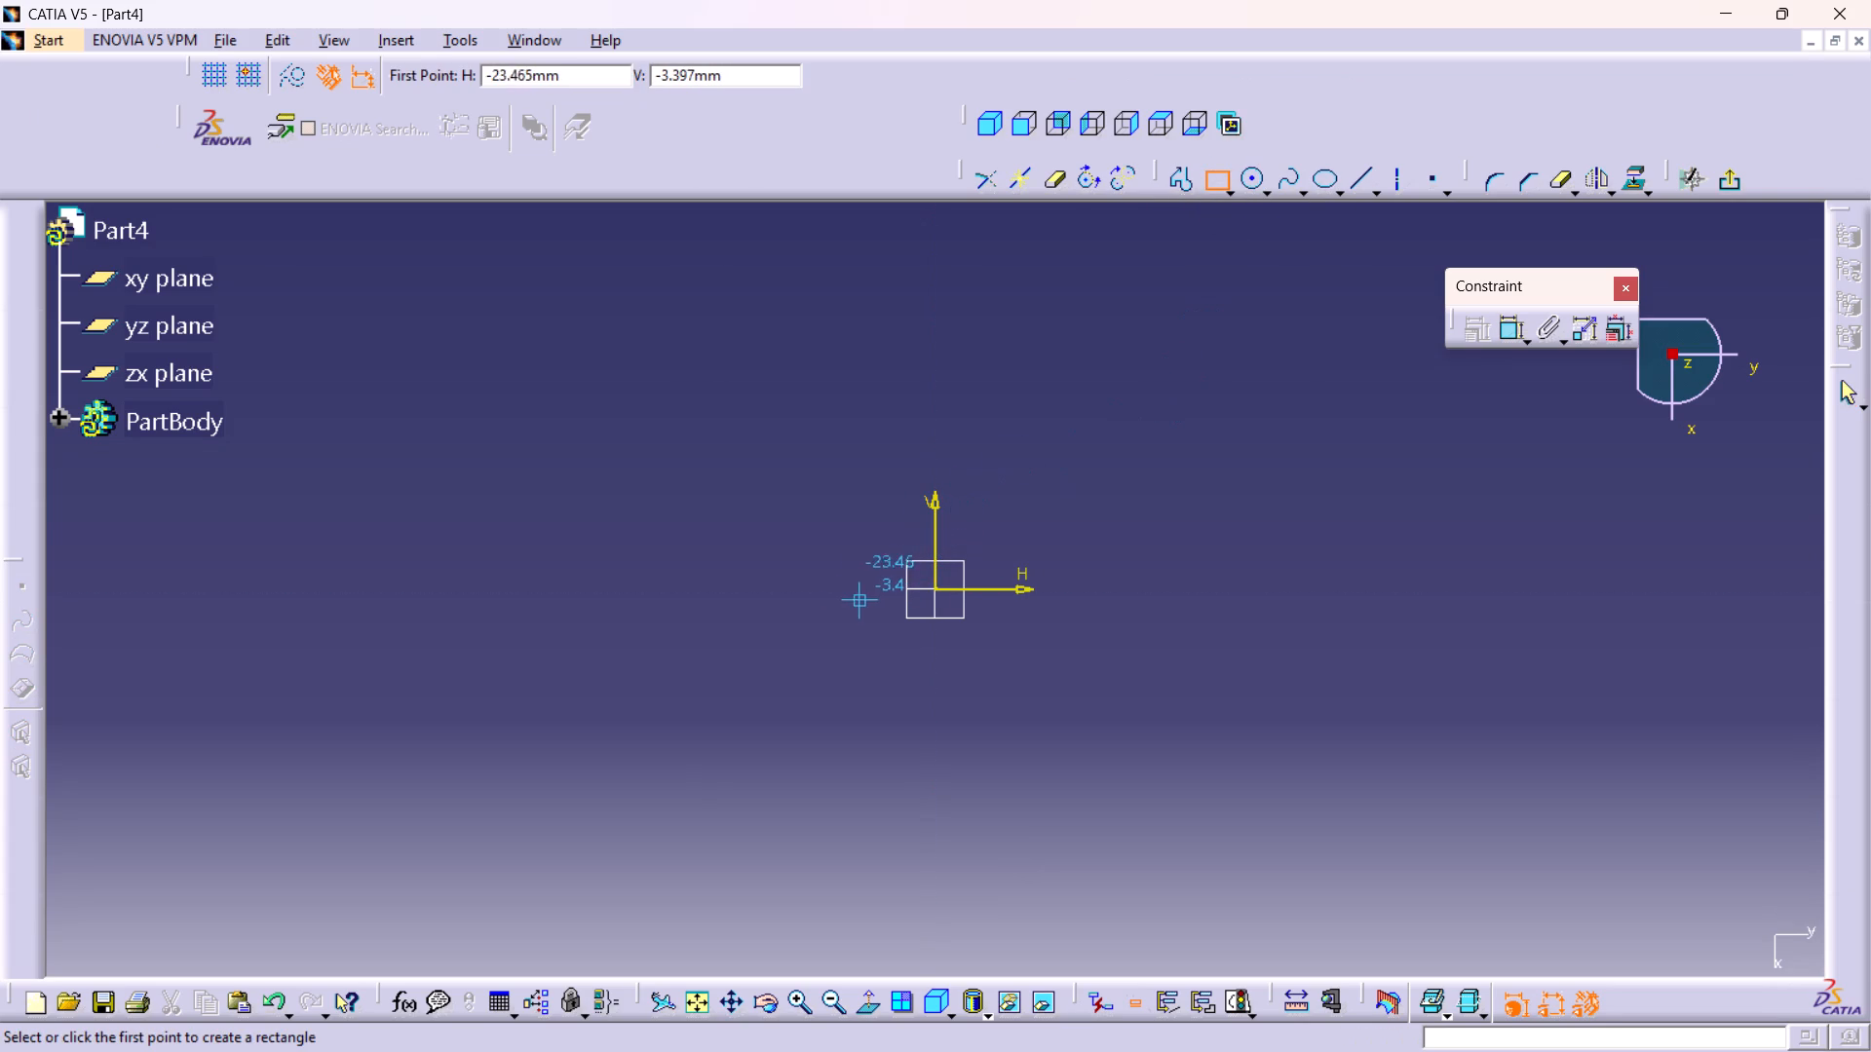
pyautogui.click(820, 582)
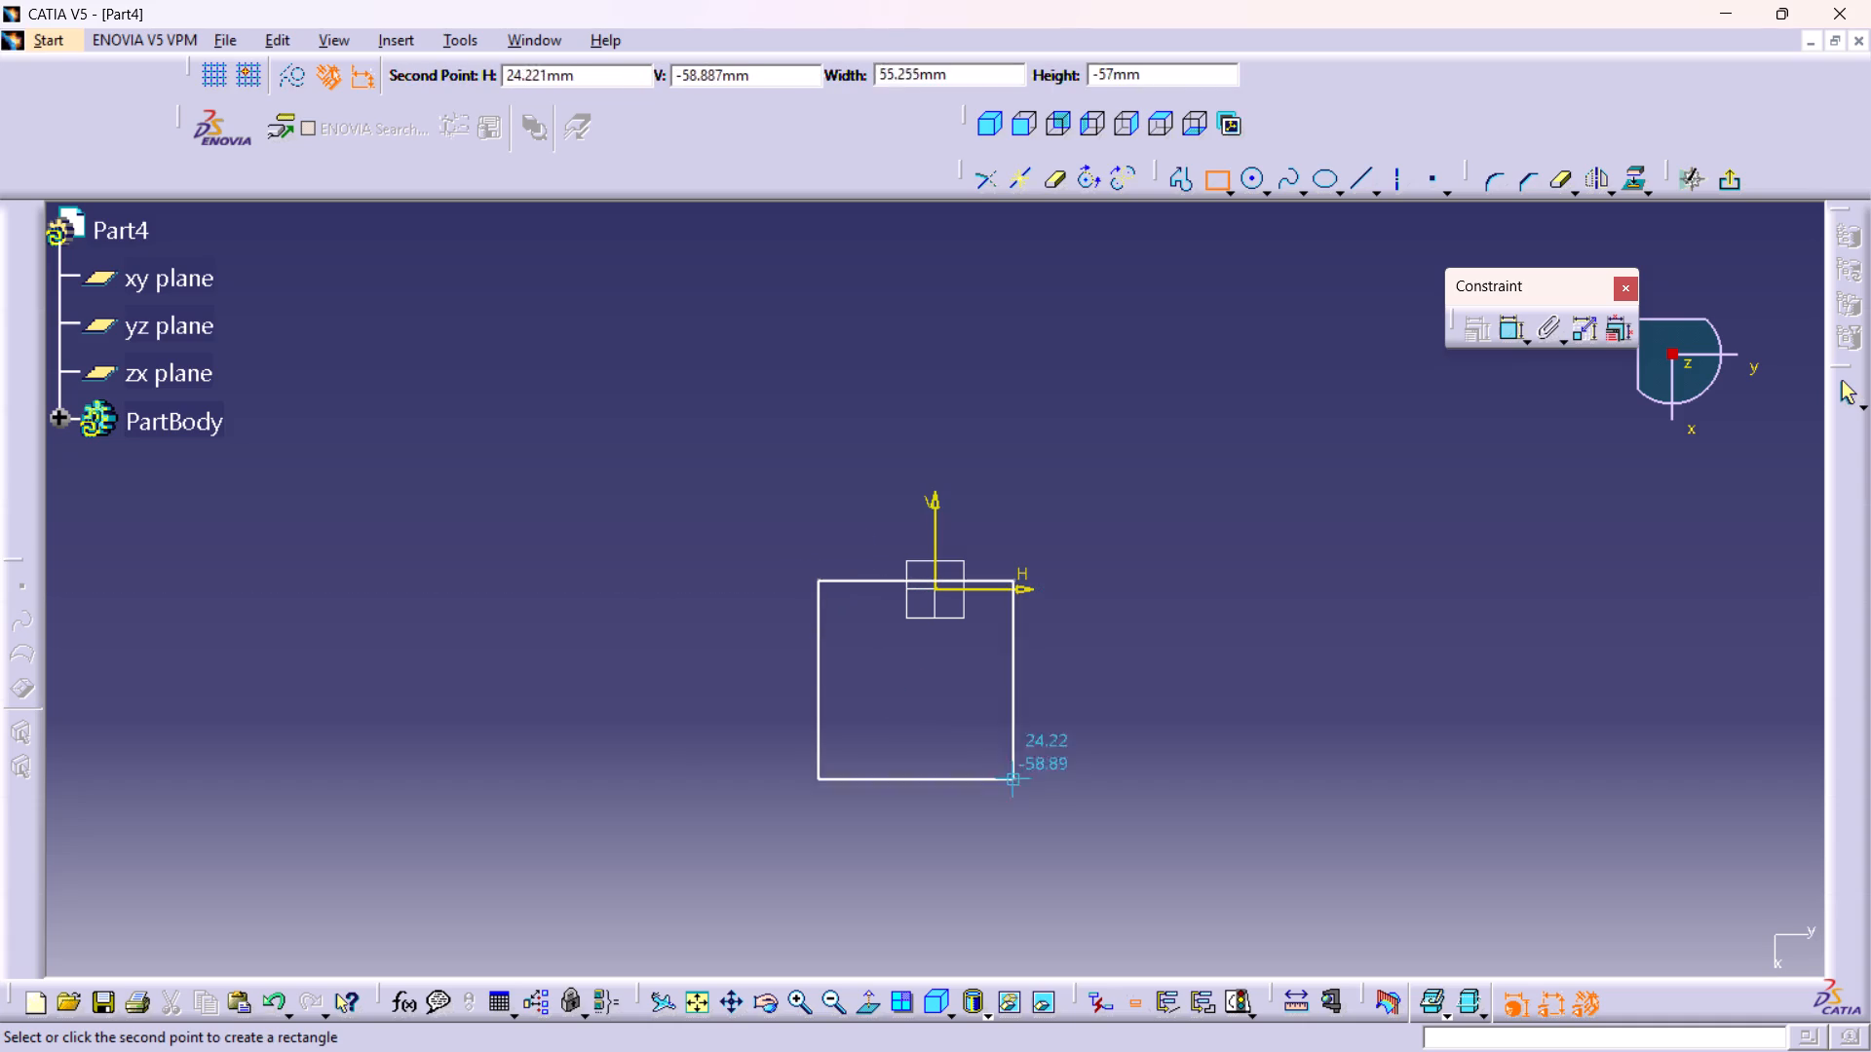
pyautogui.click(1168, 867)
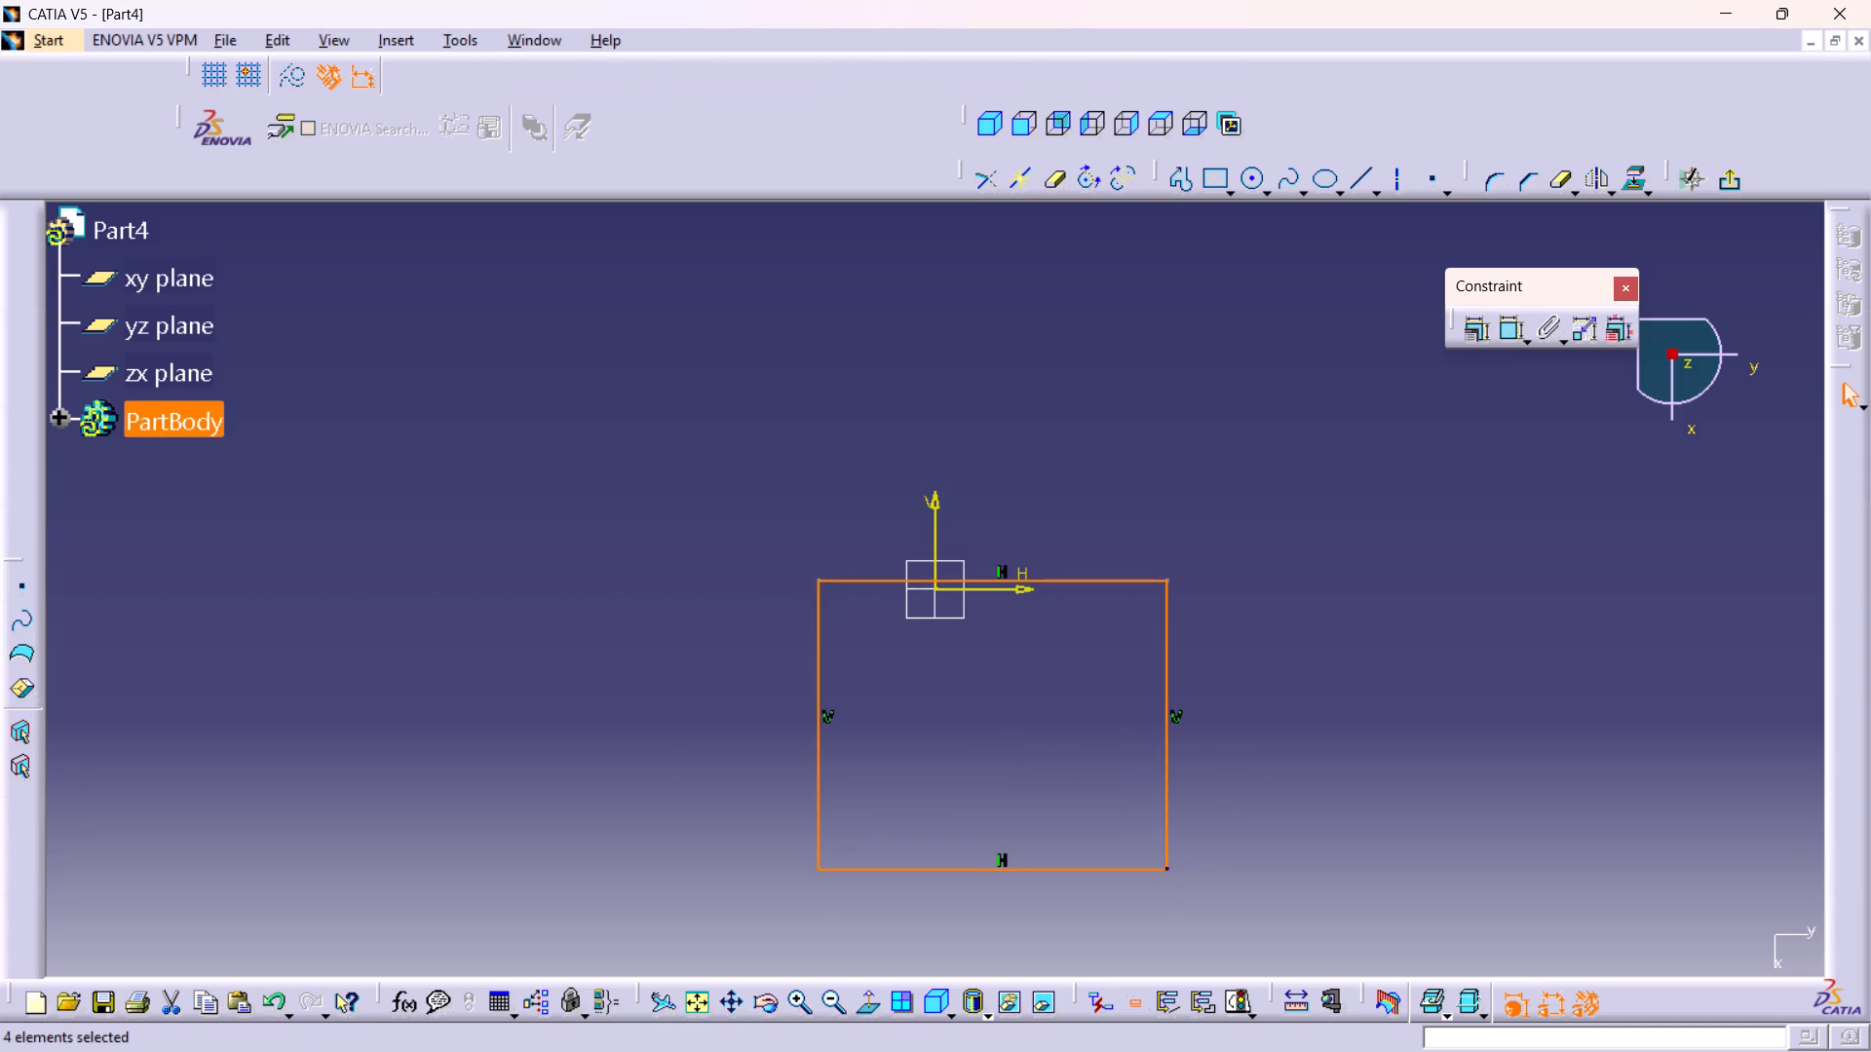
pyautogui.click(1335, 660)
# Dimension the height and the width of the rectangle.
pyautogui.moveTo(1297, 652); pyautogui.dragTo(1249, 424, button='middle')
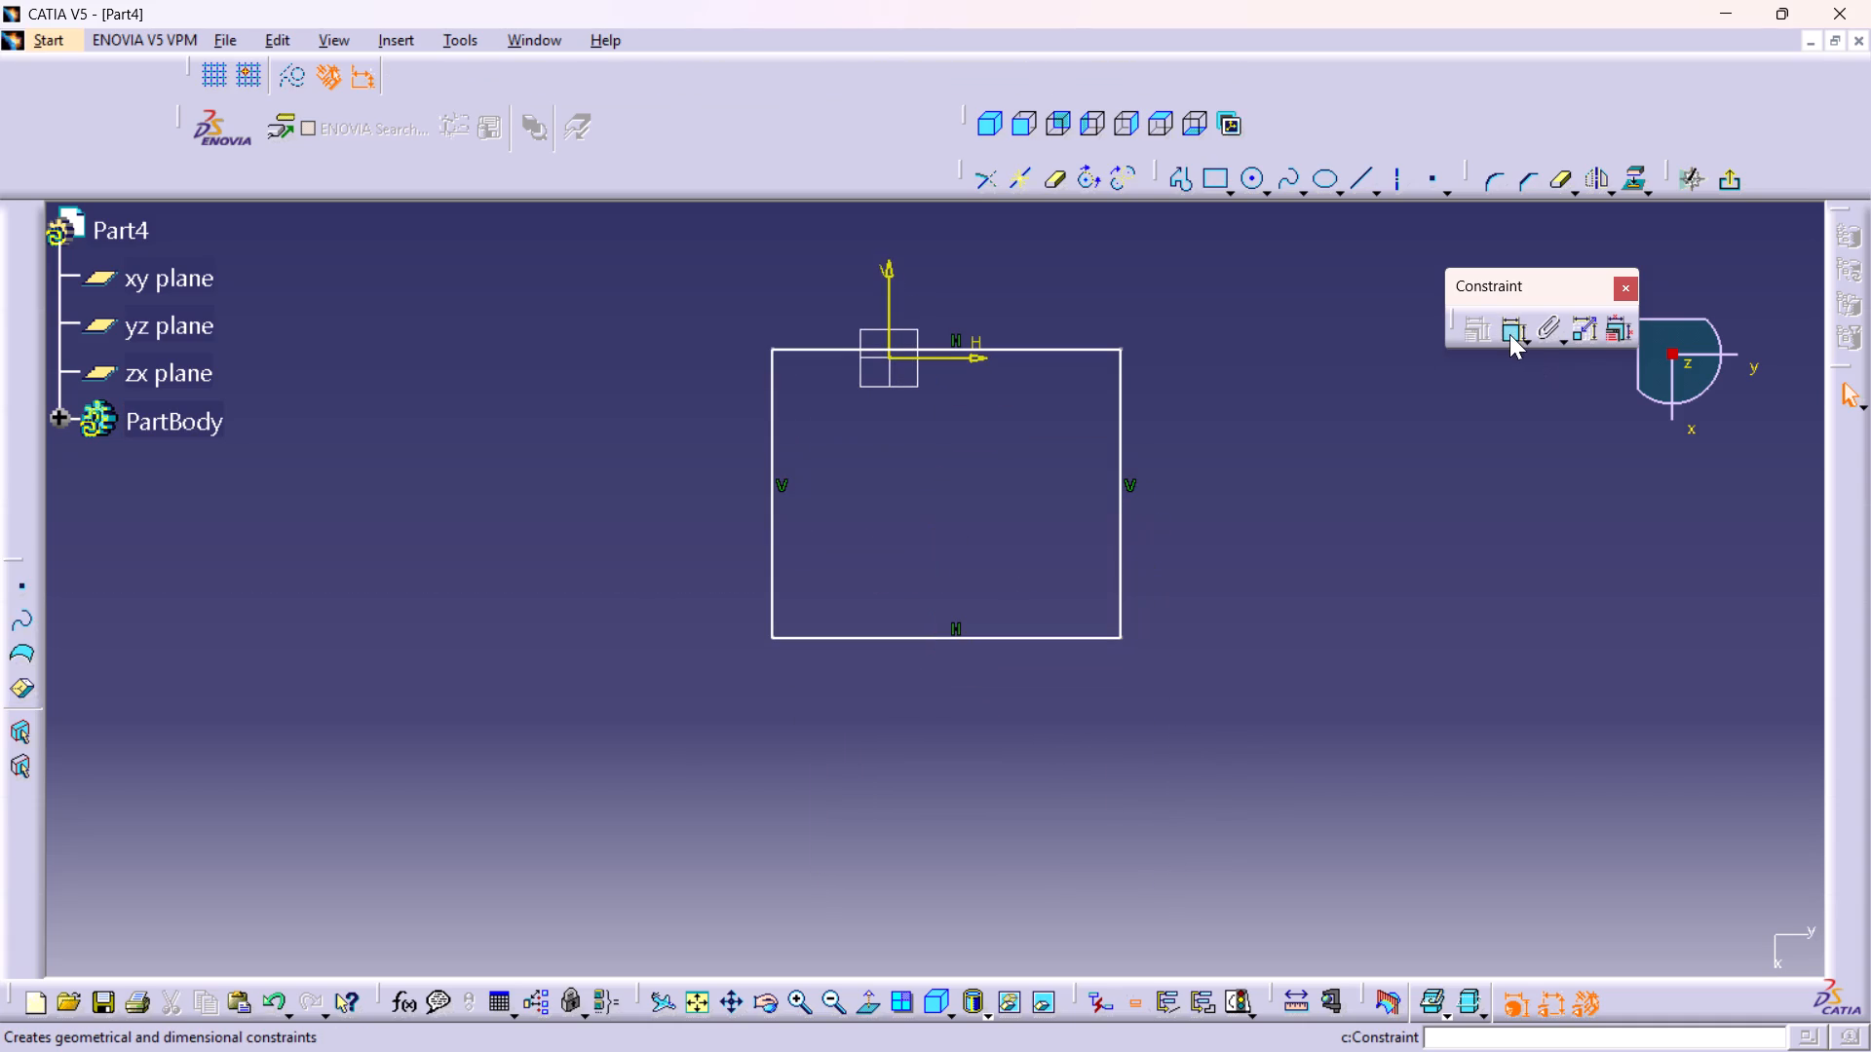
pyautogui.click(1509, 331)
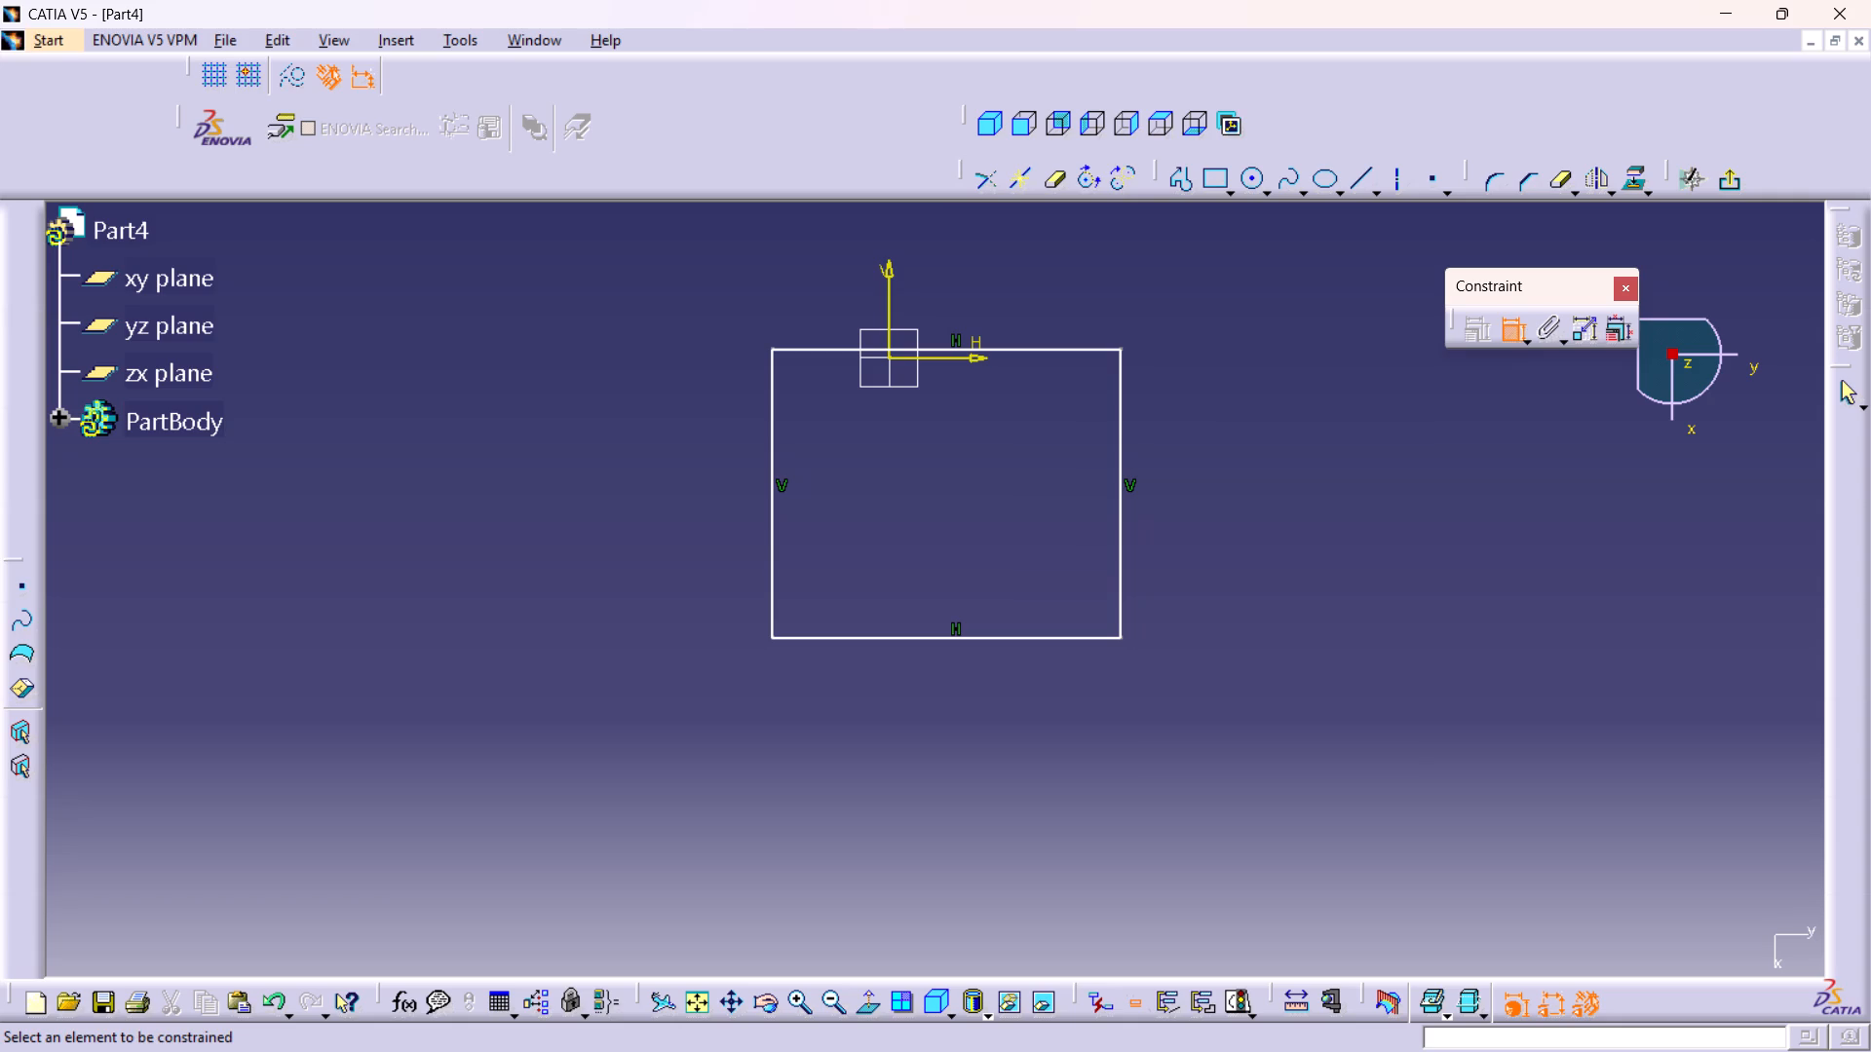
pyautogui.click(1120, 518)
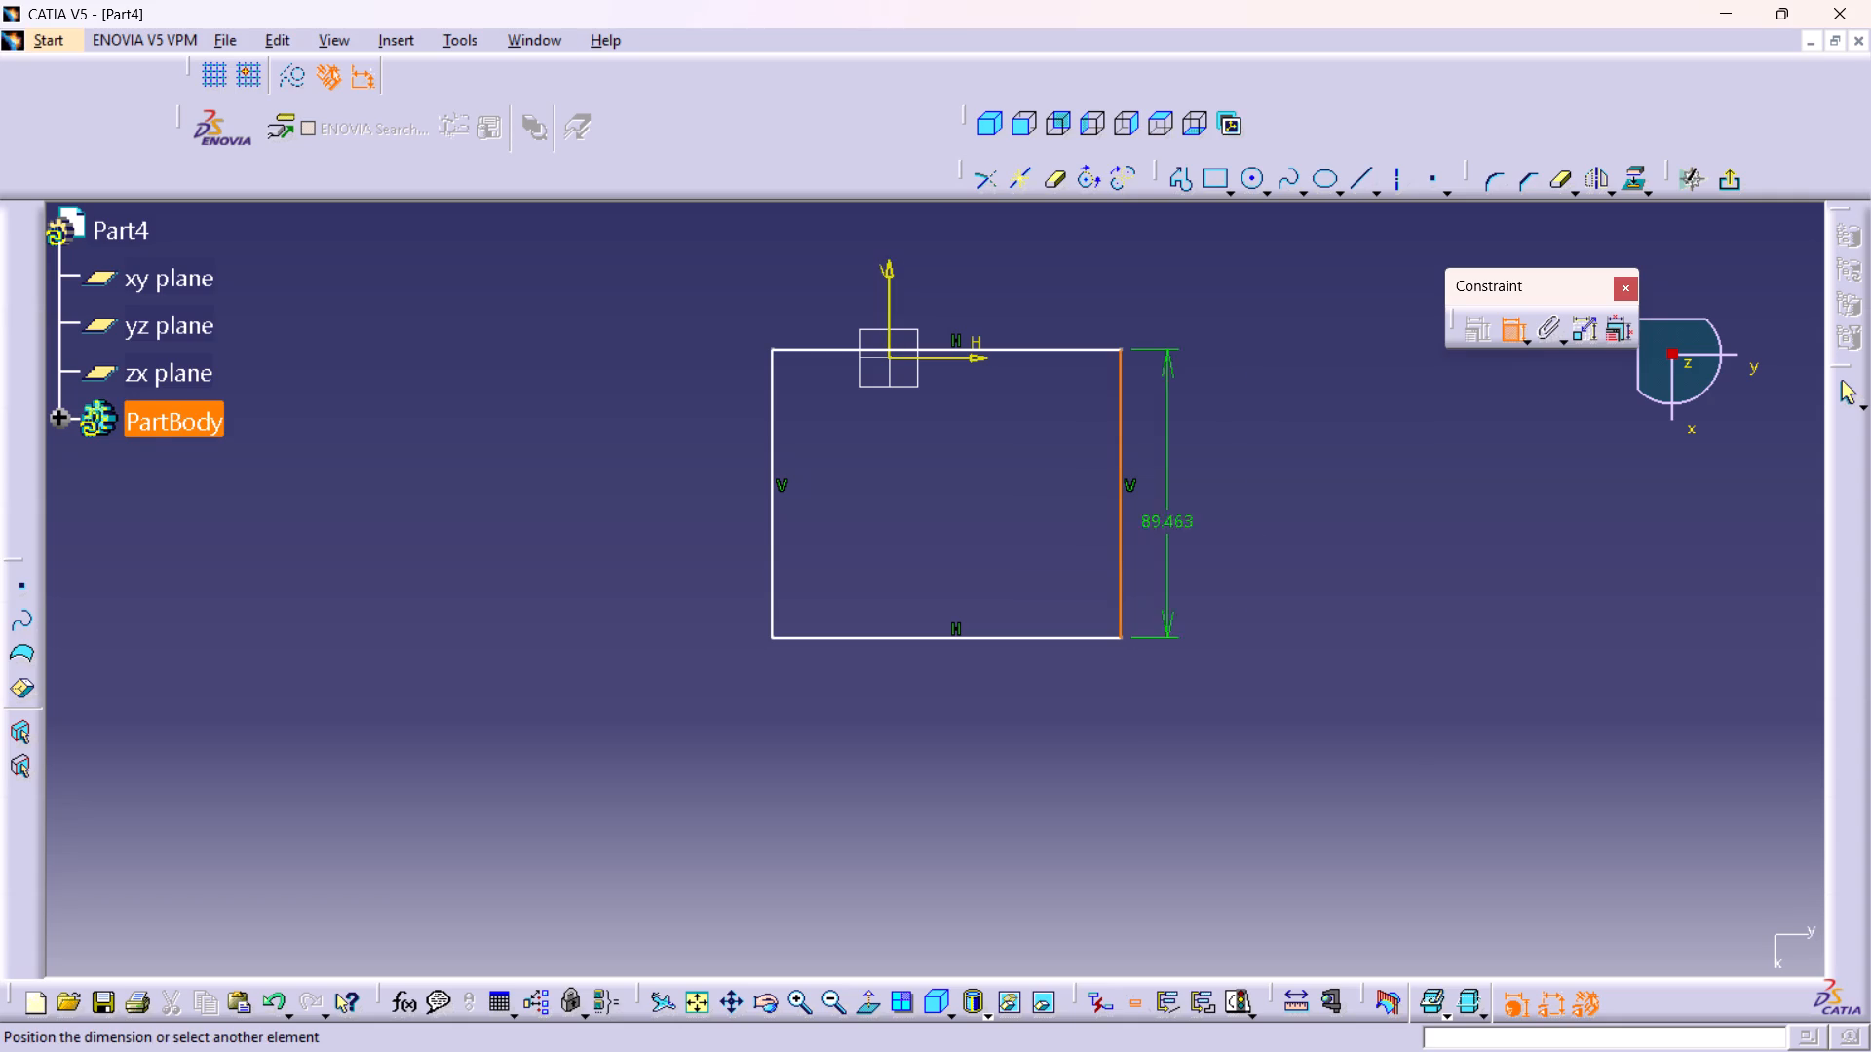
pyautogui.click(1244, 520)
pyautogui.click(998, 636)
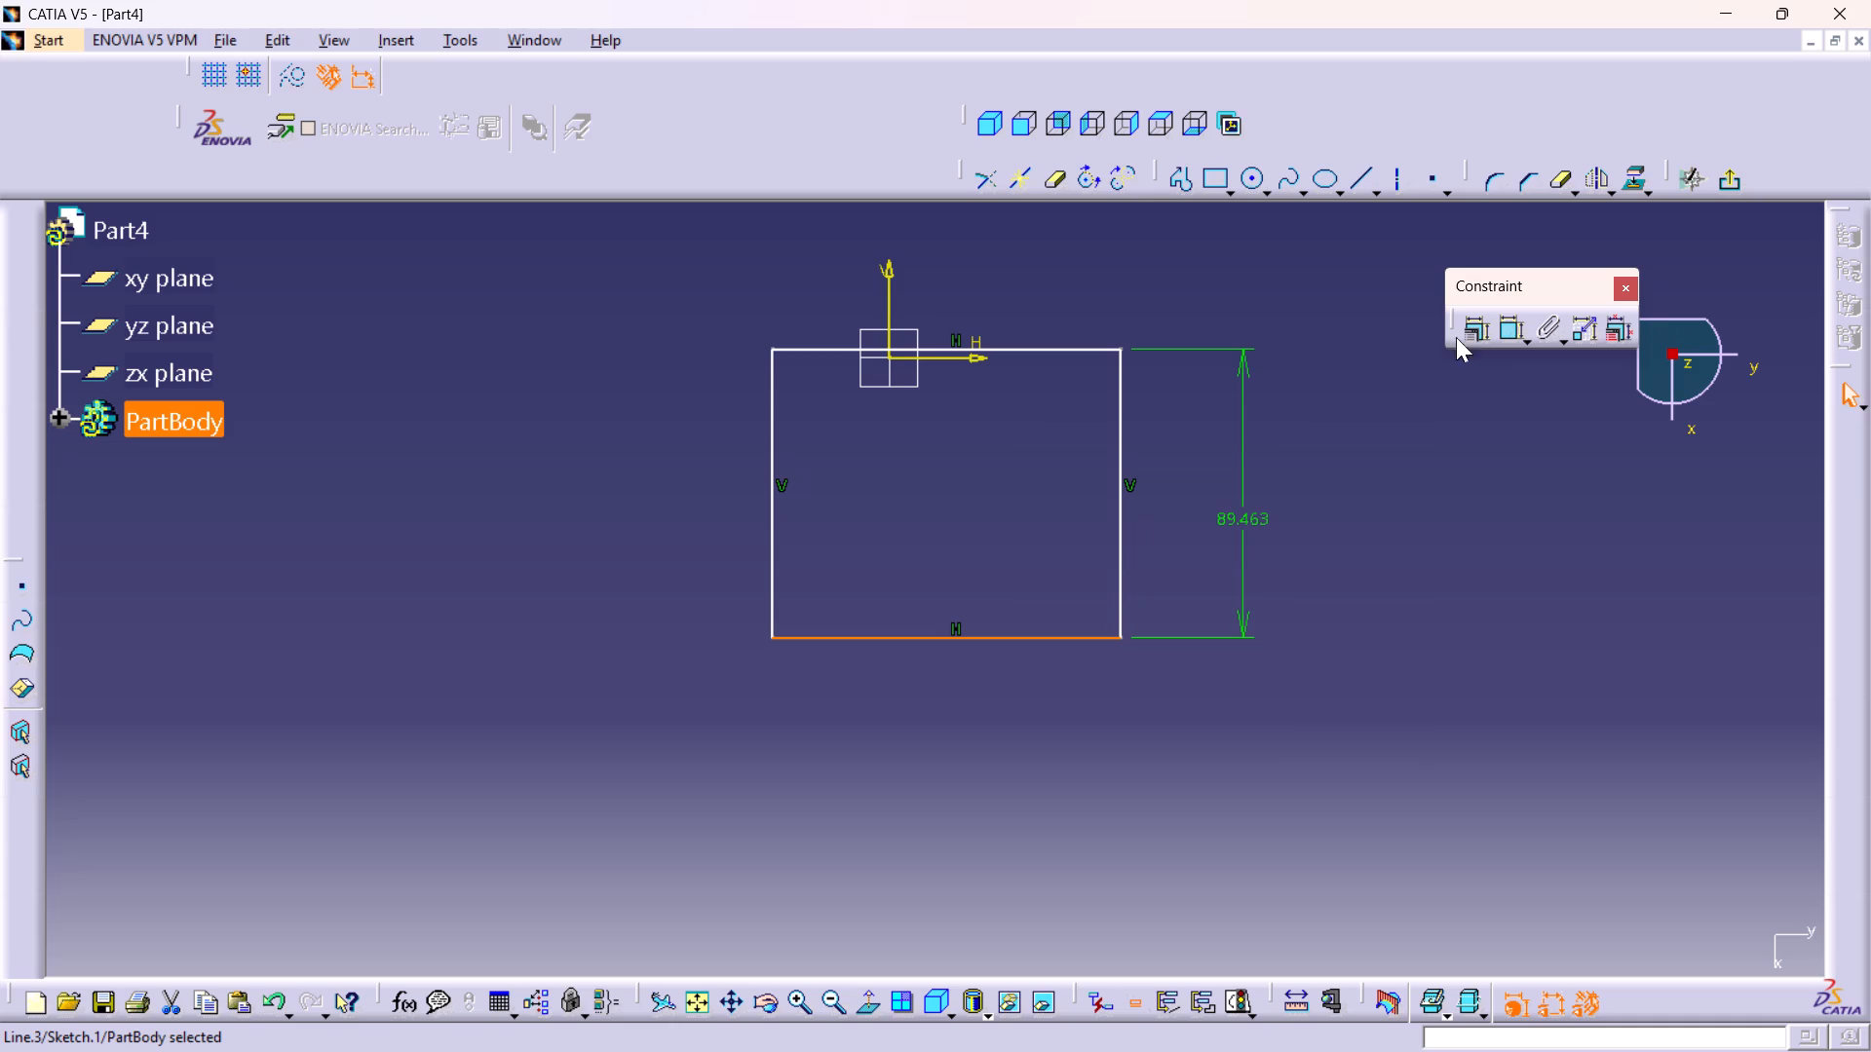
pyautogui.doubleClick(1507, 329)
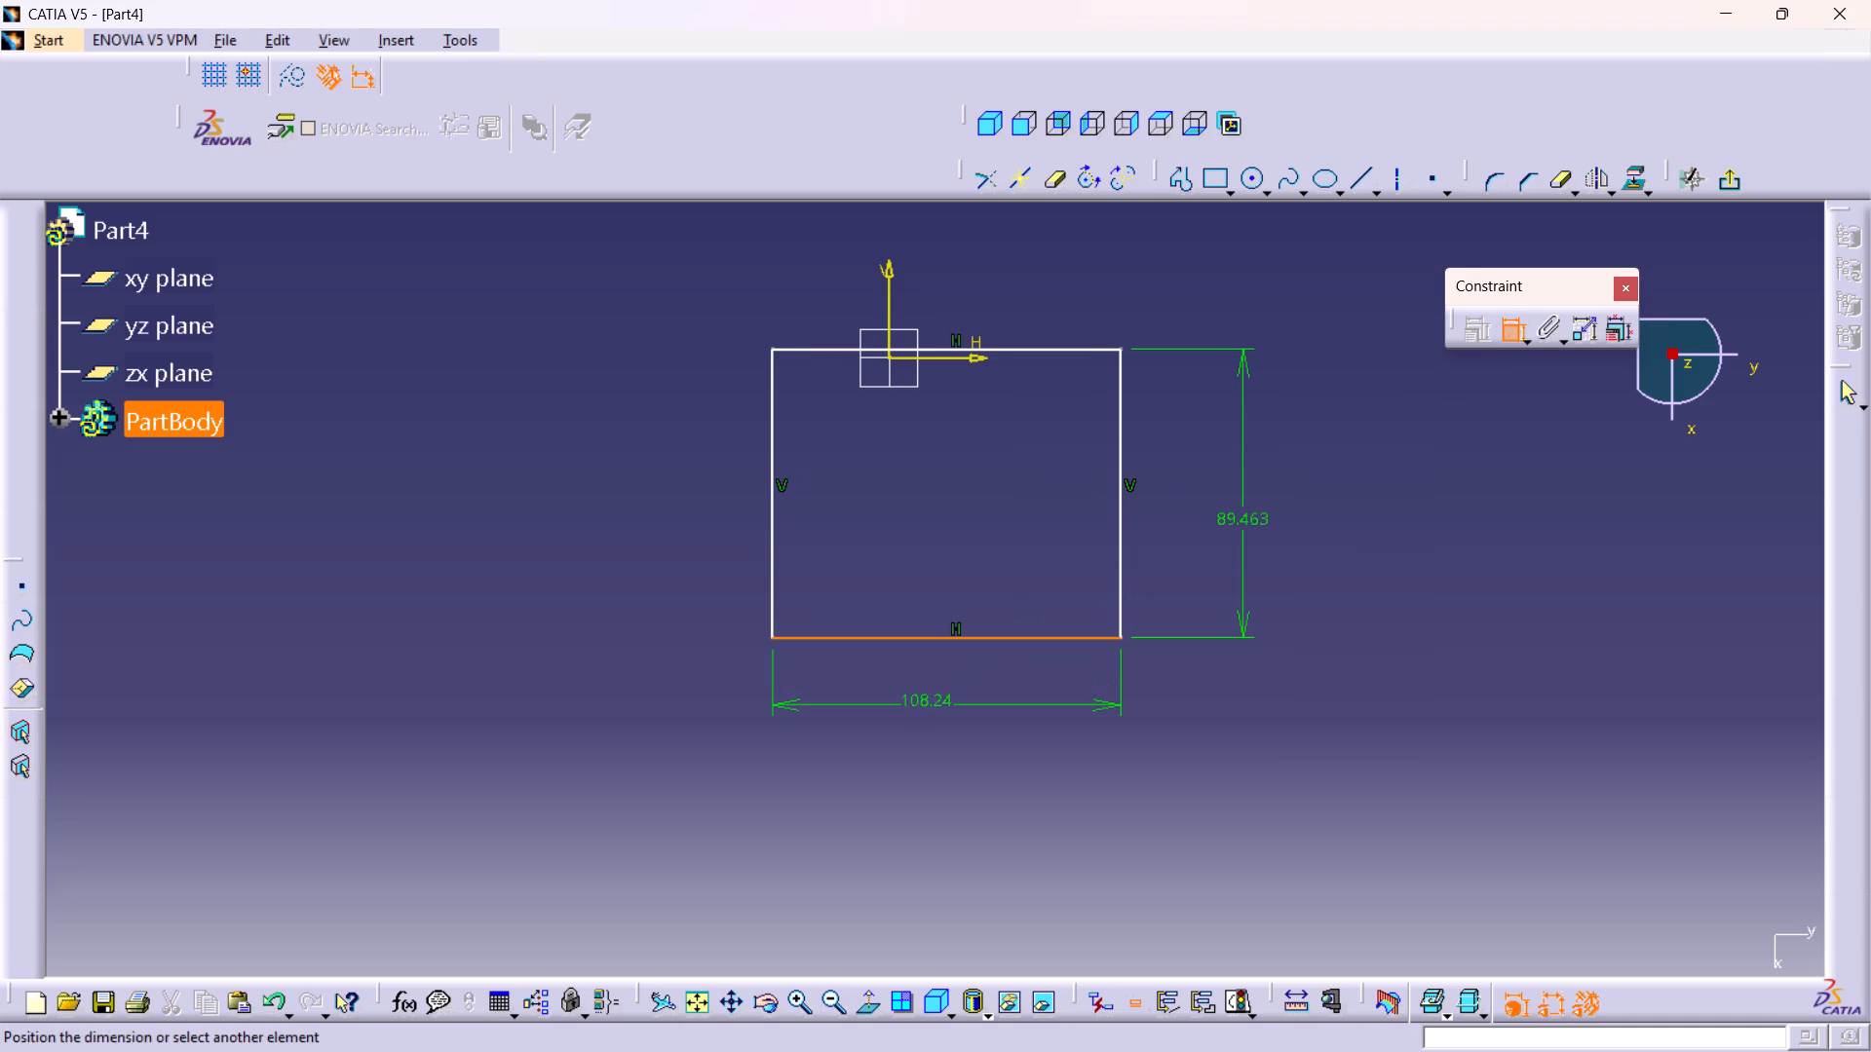
pyautogui.click(929, 704)
# Set the rectangle's width to 40 mm and its height to 34 mm.
pyautogui.doubleClick(930, 705)
pyautogui.doubleClick(926, 705)
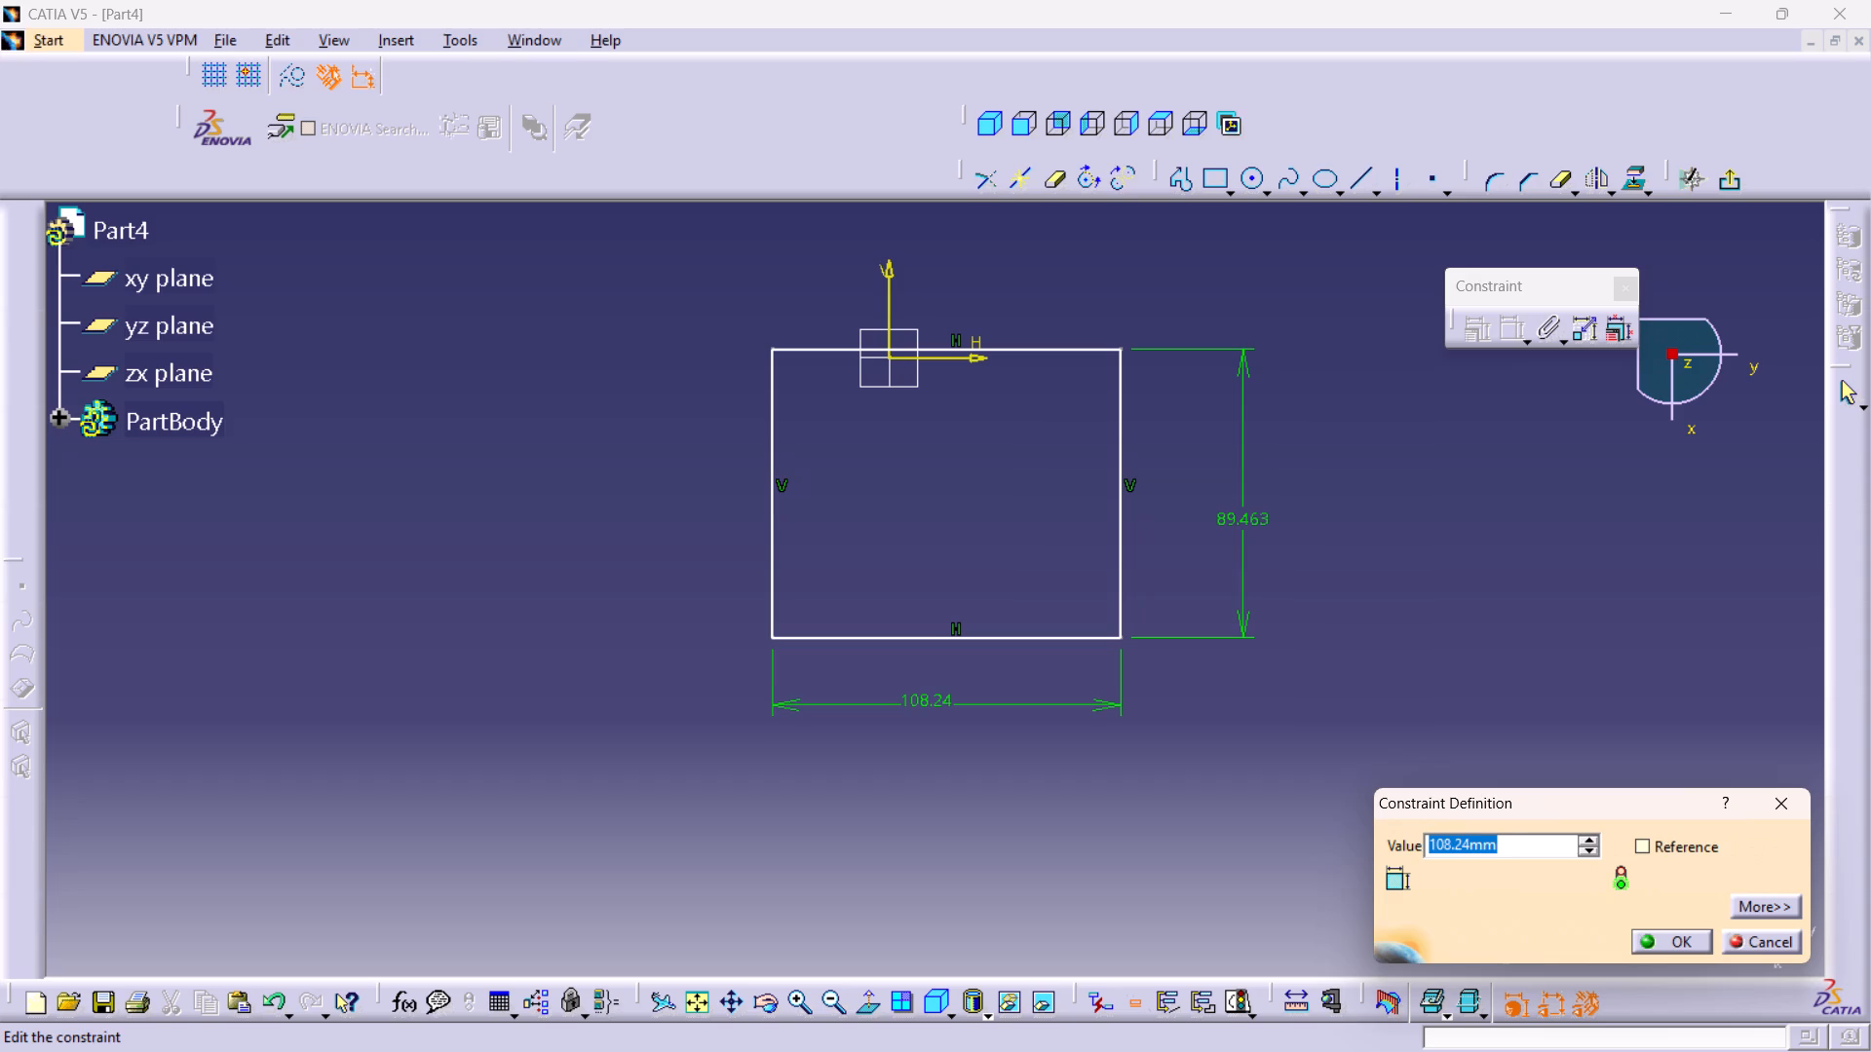
pyautogui.write('40')
pyautogui.press('Return')
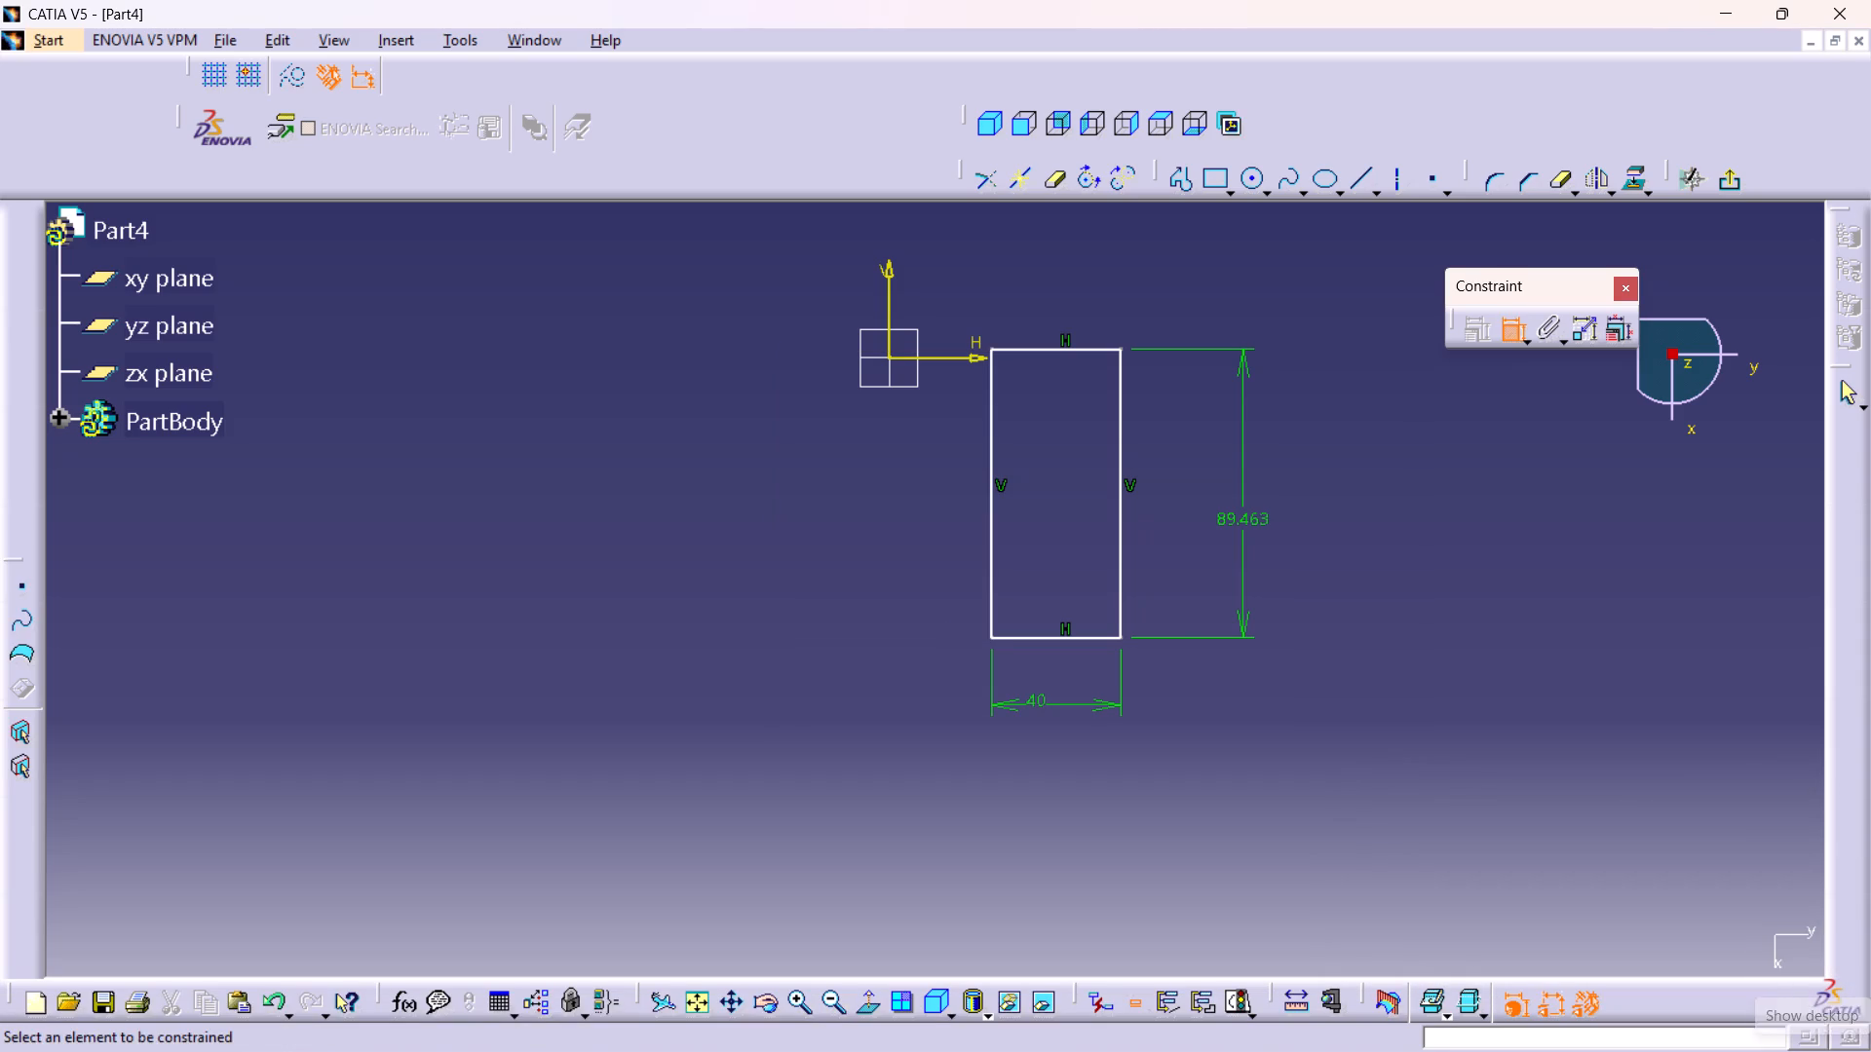
pyautogui.doubleClick(1247, 514)
pyautogui.doubleClick(1250, 514)
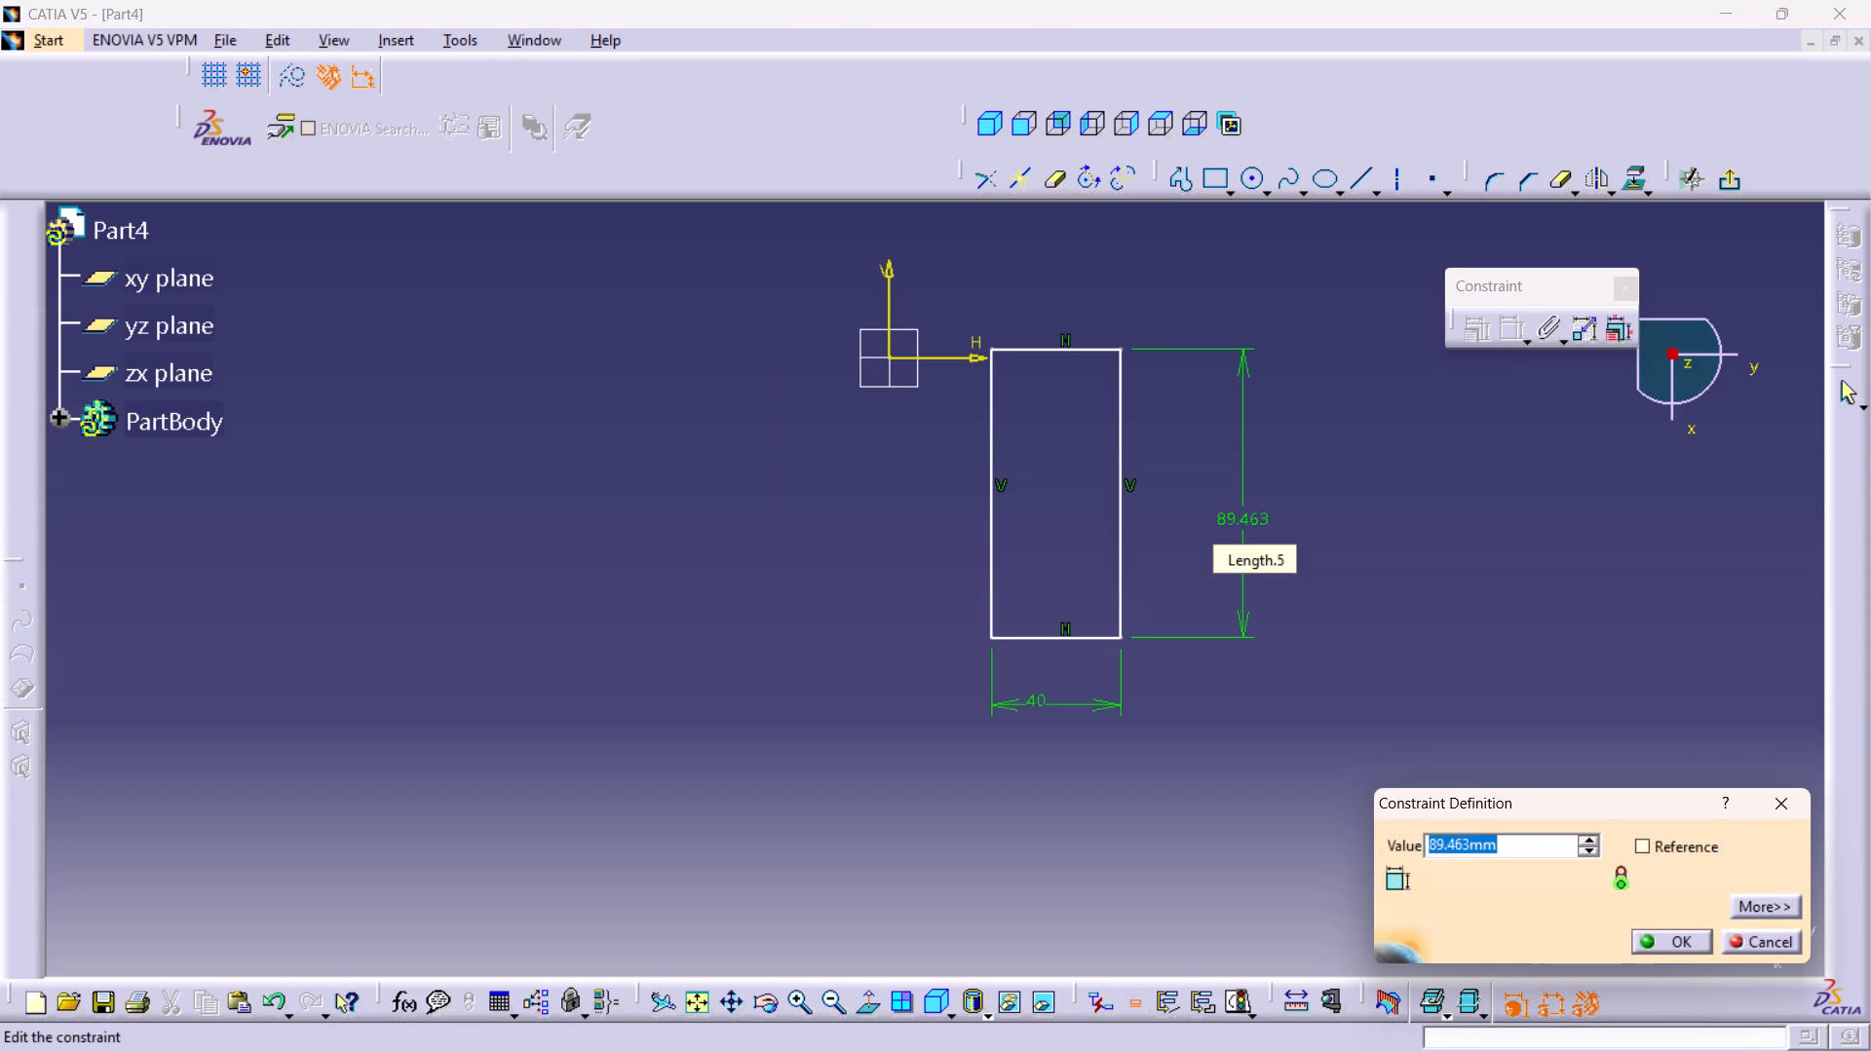
pyautogui.write('34')
pyautogui.press('Return')
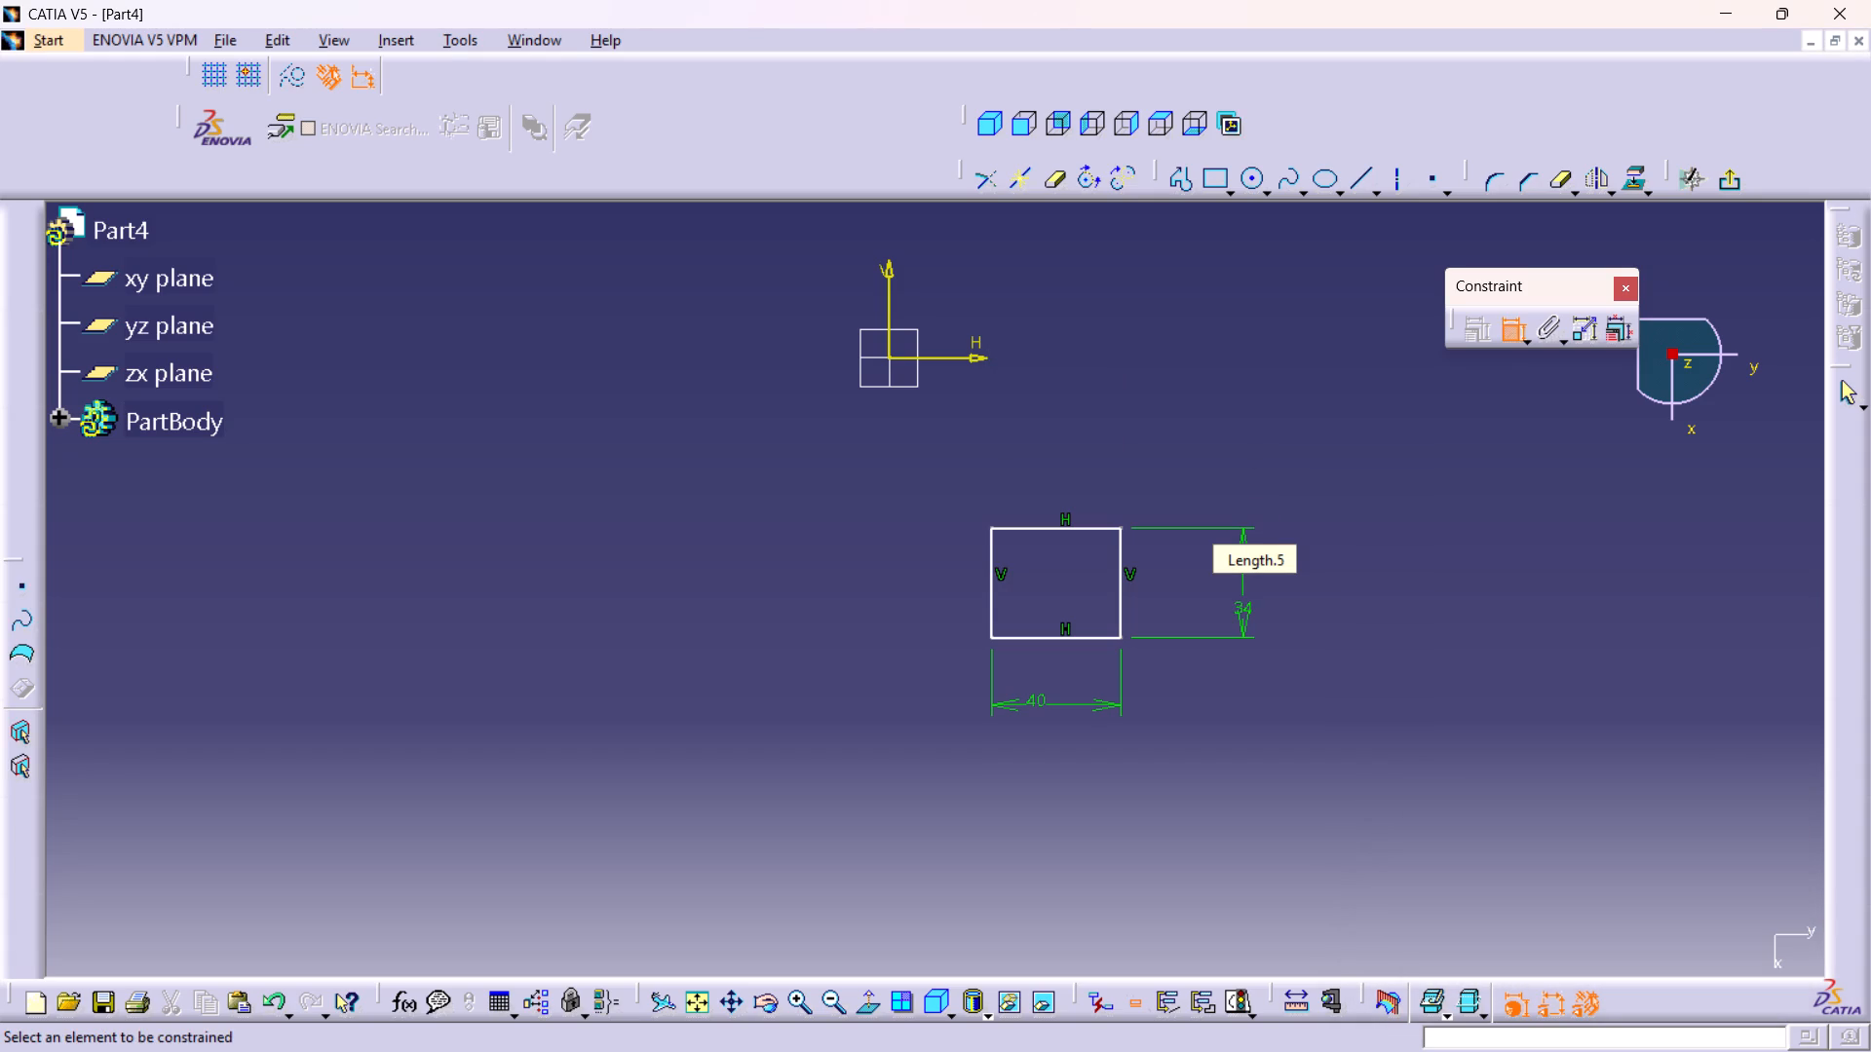
# Constrain the rectangle's two vertical sides symmetric about the sketch's V axis.
pyautogui.click(998, 570)
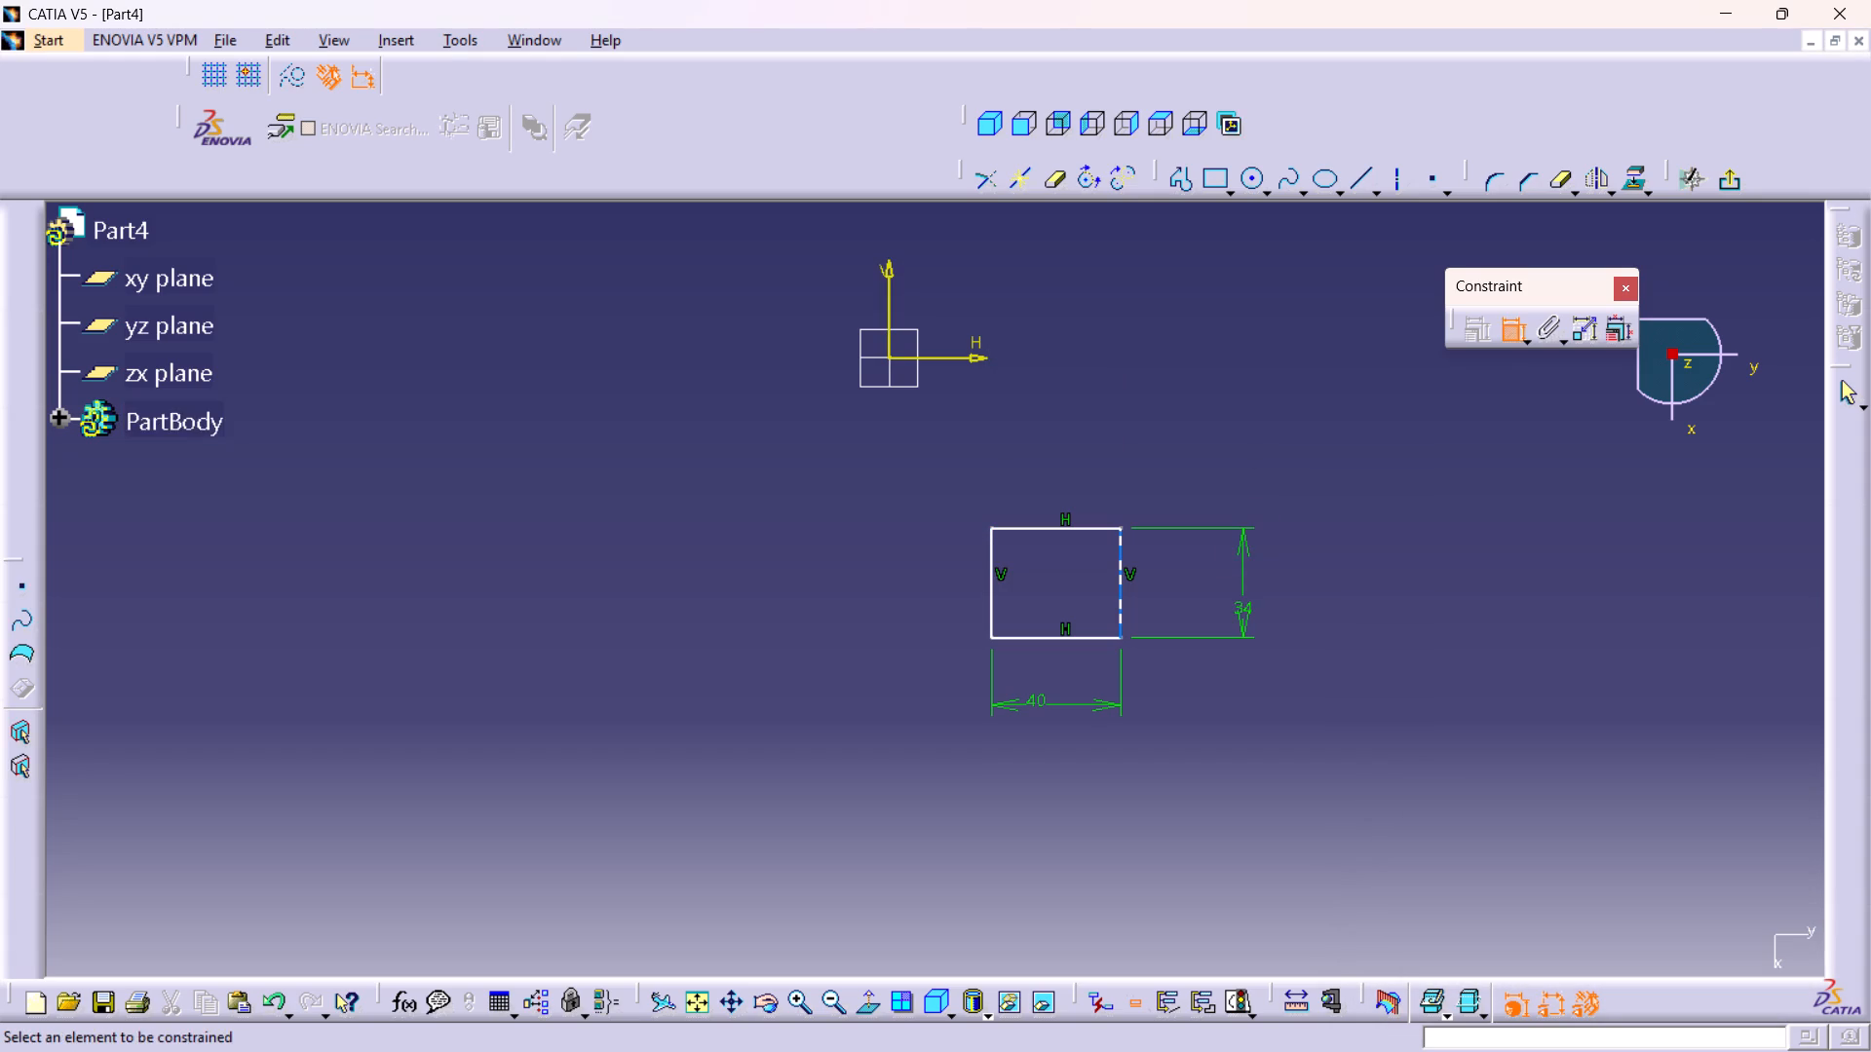
pyautogui.click(1118, 589)
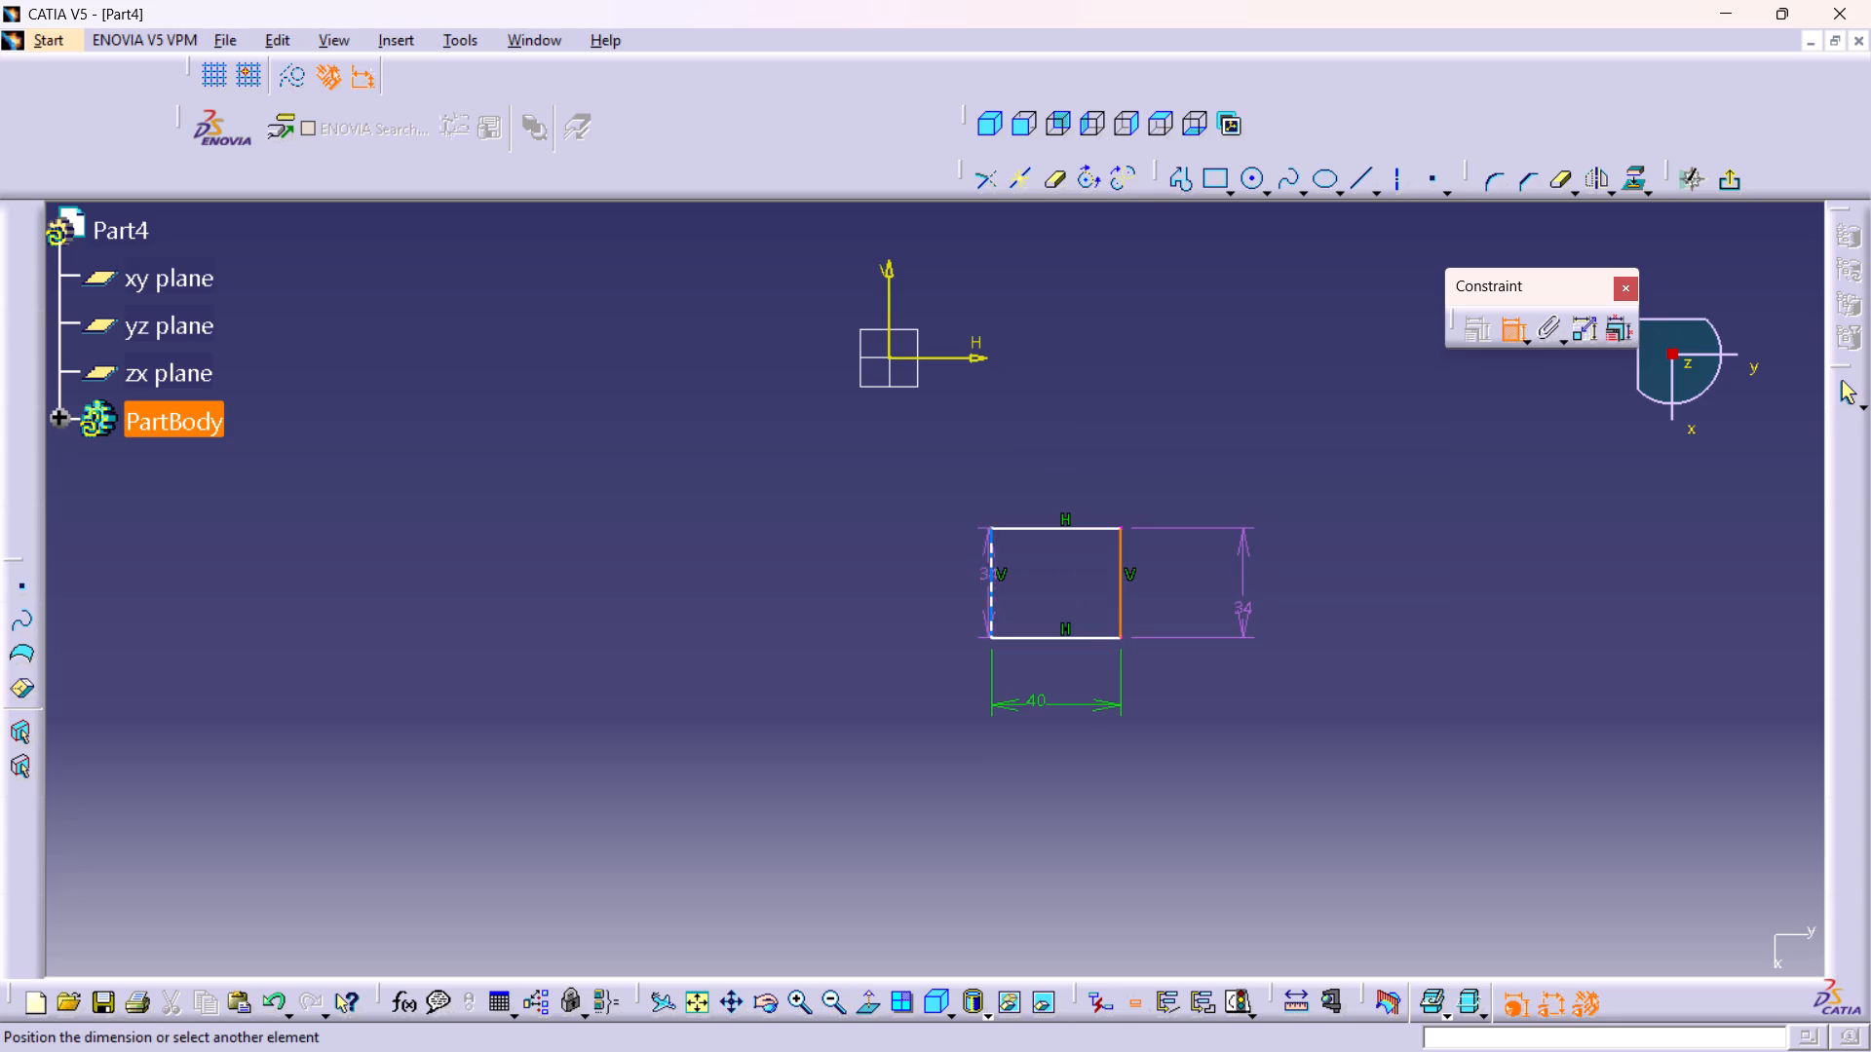
pyautogui.click(990, 577)
pyautogui.rightClick(967, 822)
pyautogui.click(1080, 759)
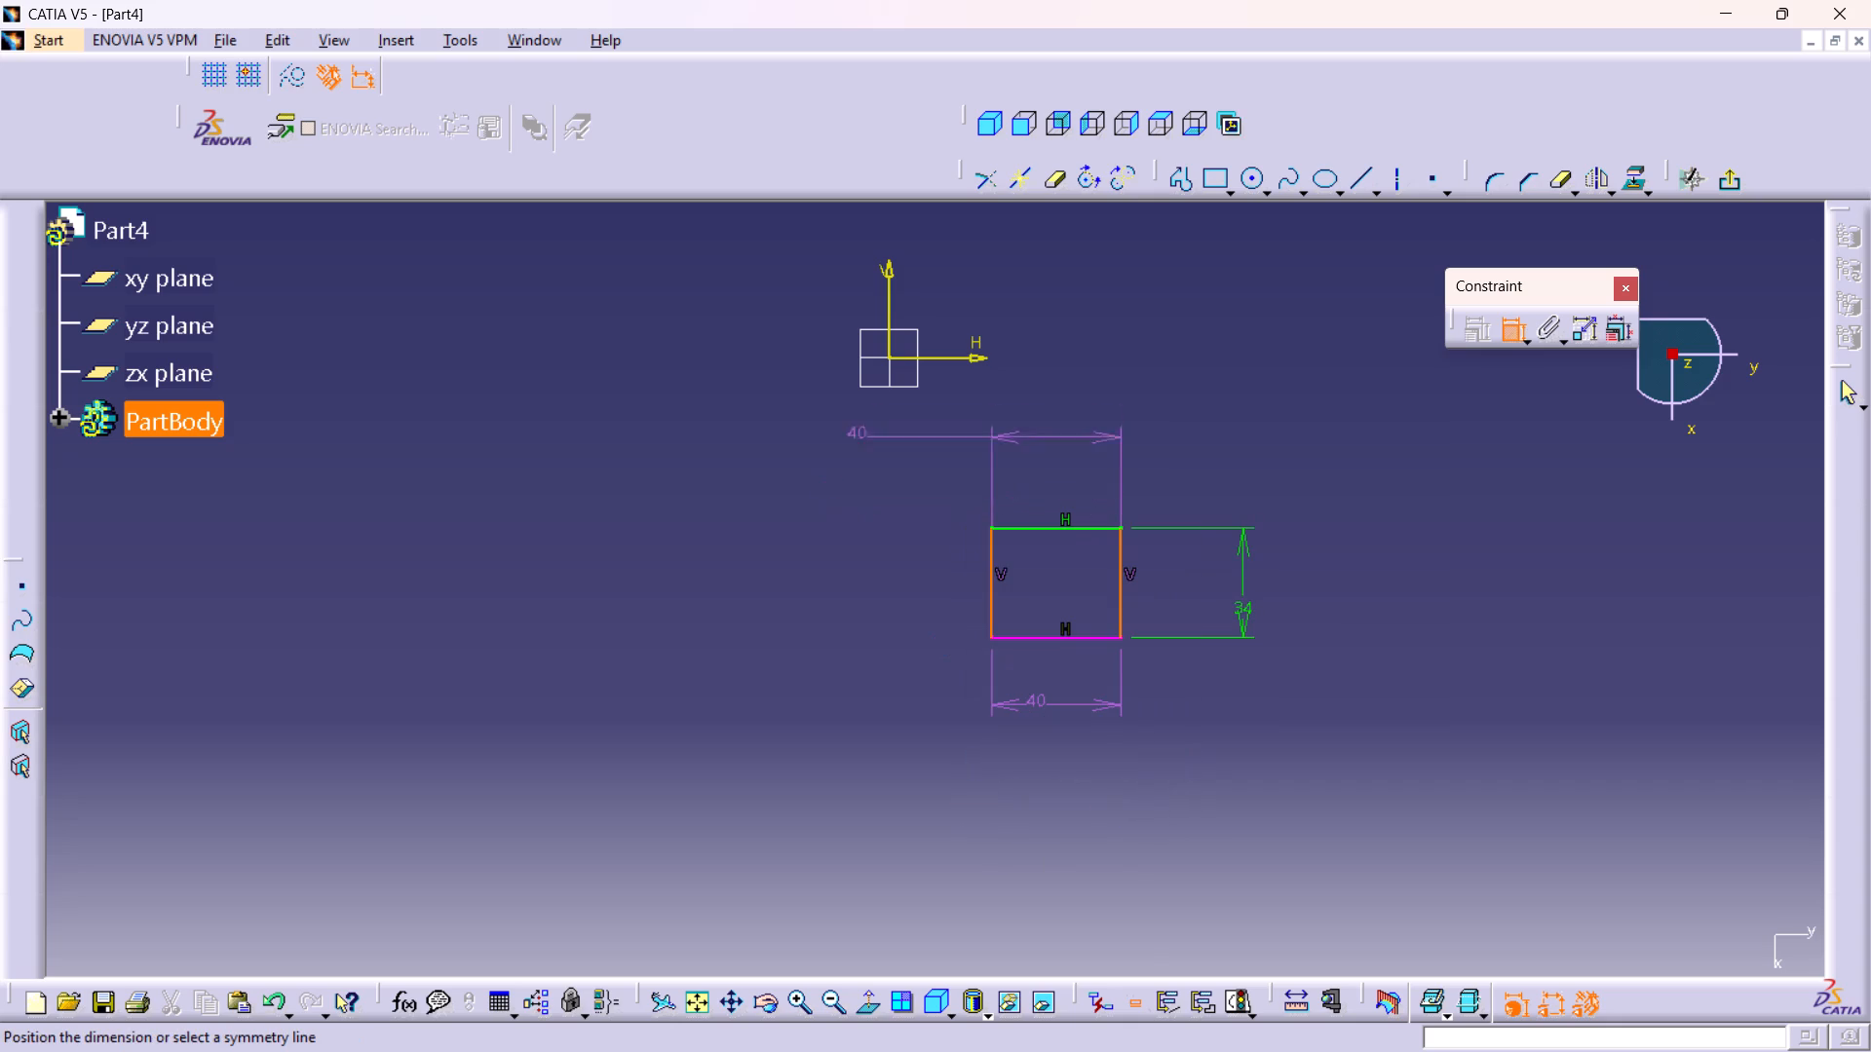
pyautogui.click(883, 272)
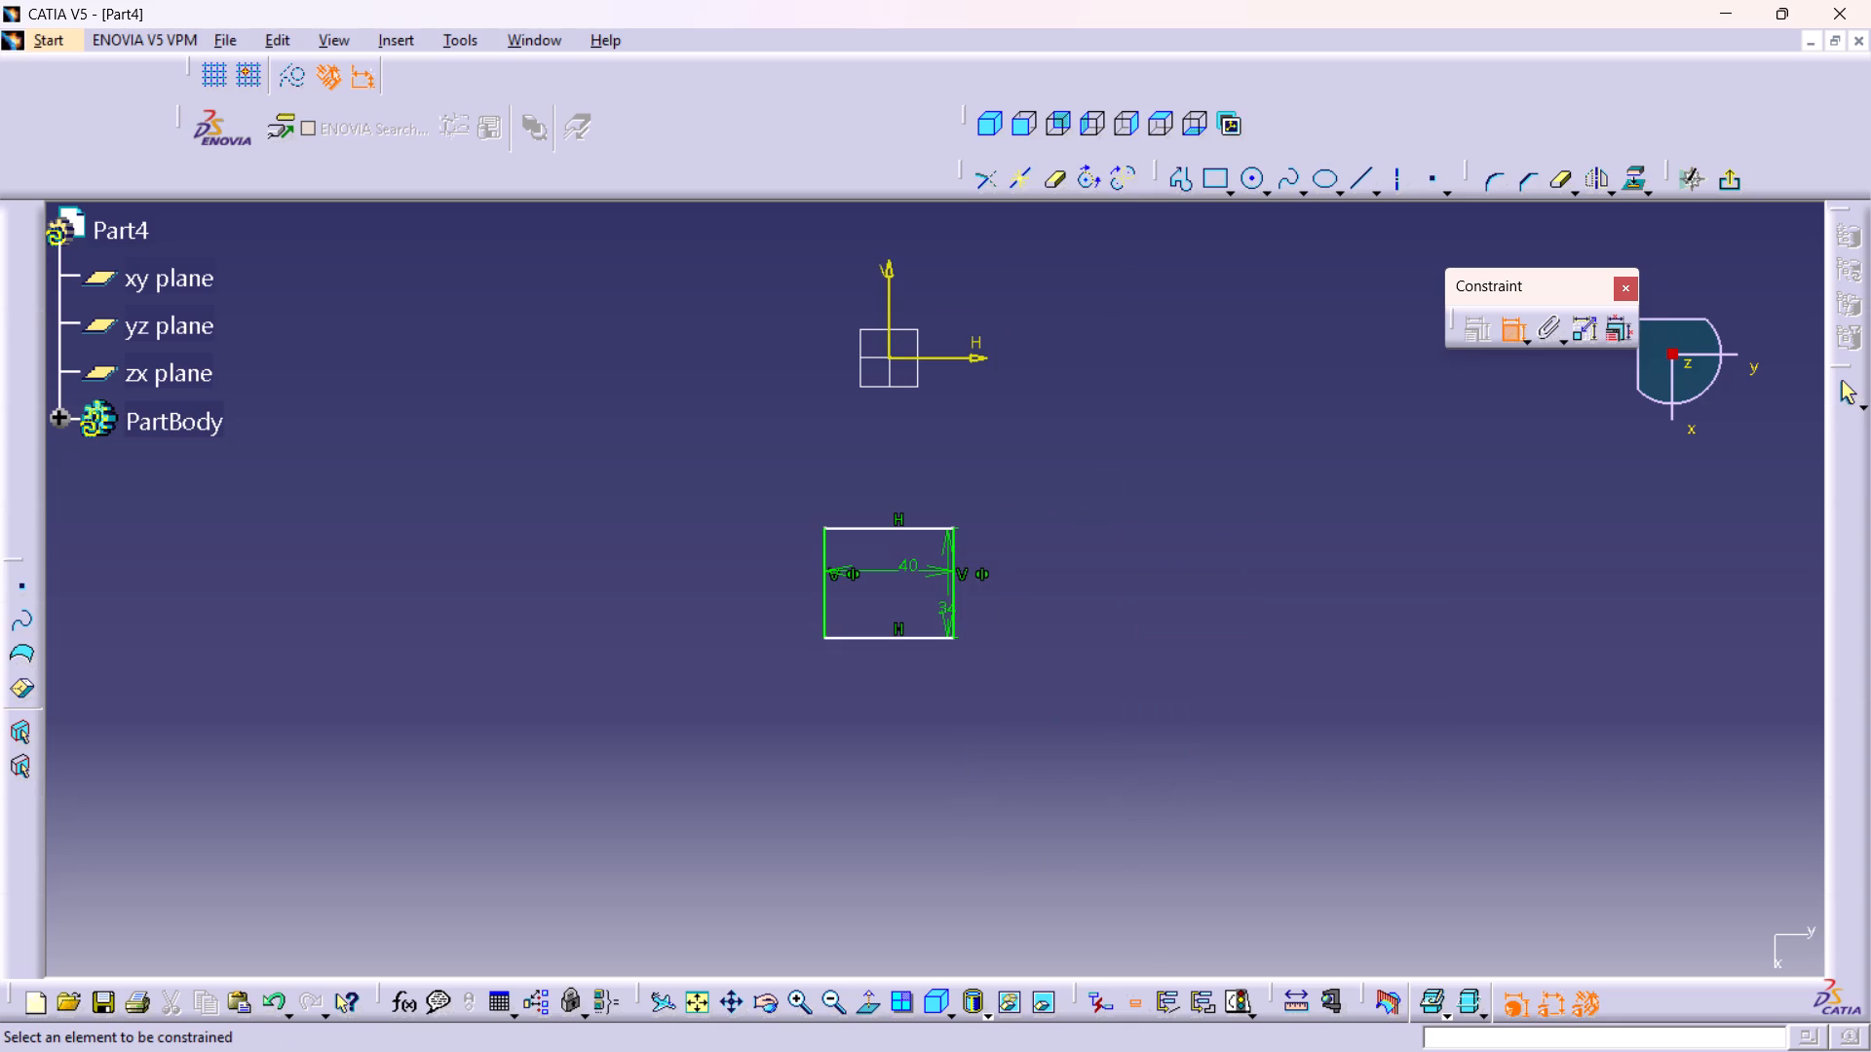
# Make the rectangle's upper edge coincident with the sketch's H axis.
pyautogui.click(870, 530)
pyautogui.click(942, 356)
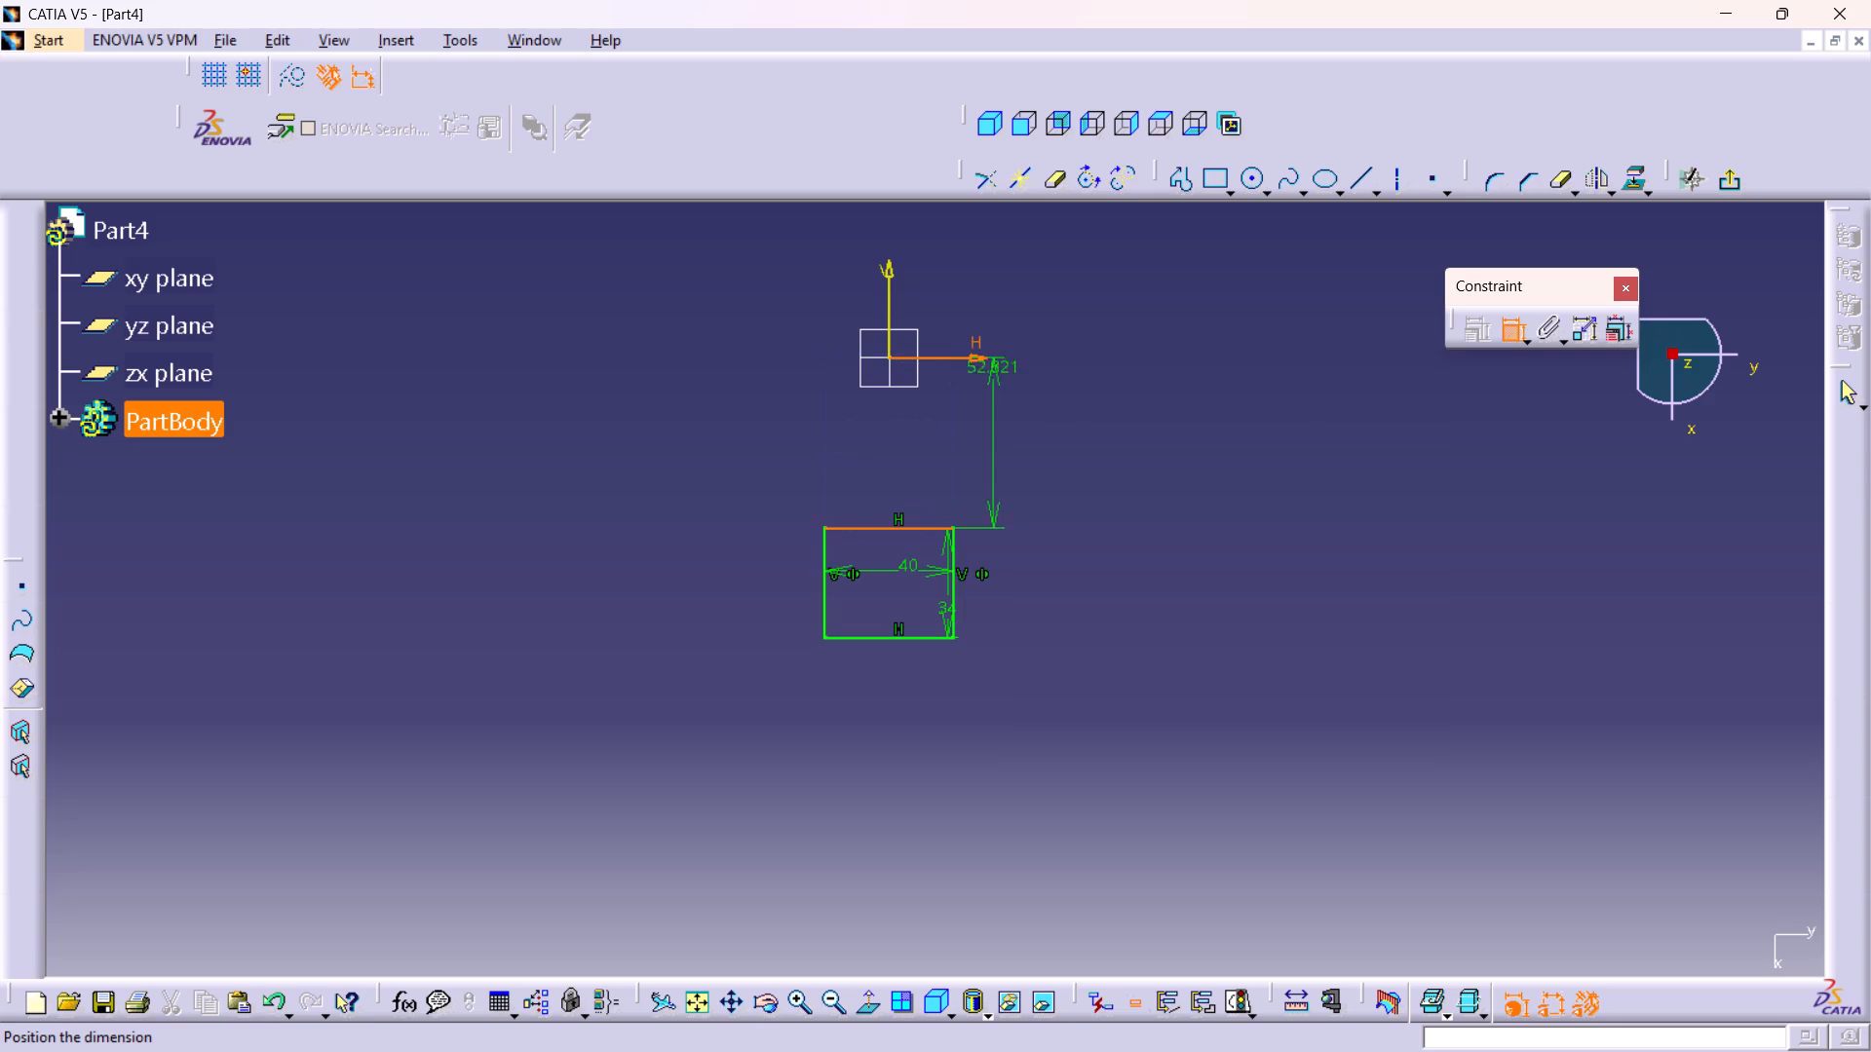
pyautogui.rightClick(1080, 424)
pyautogui.click(1160, 567)
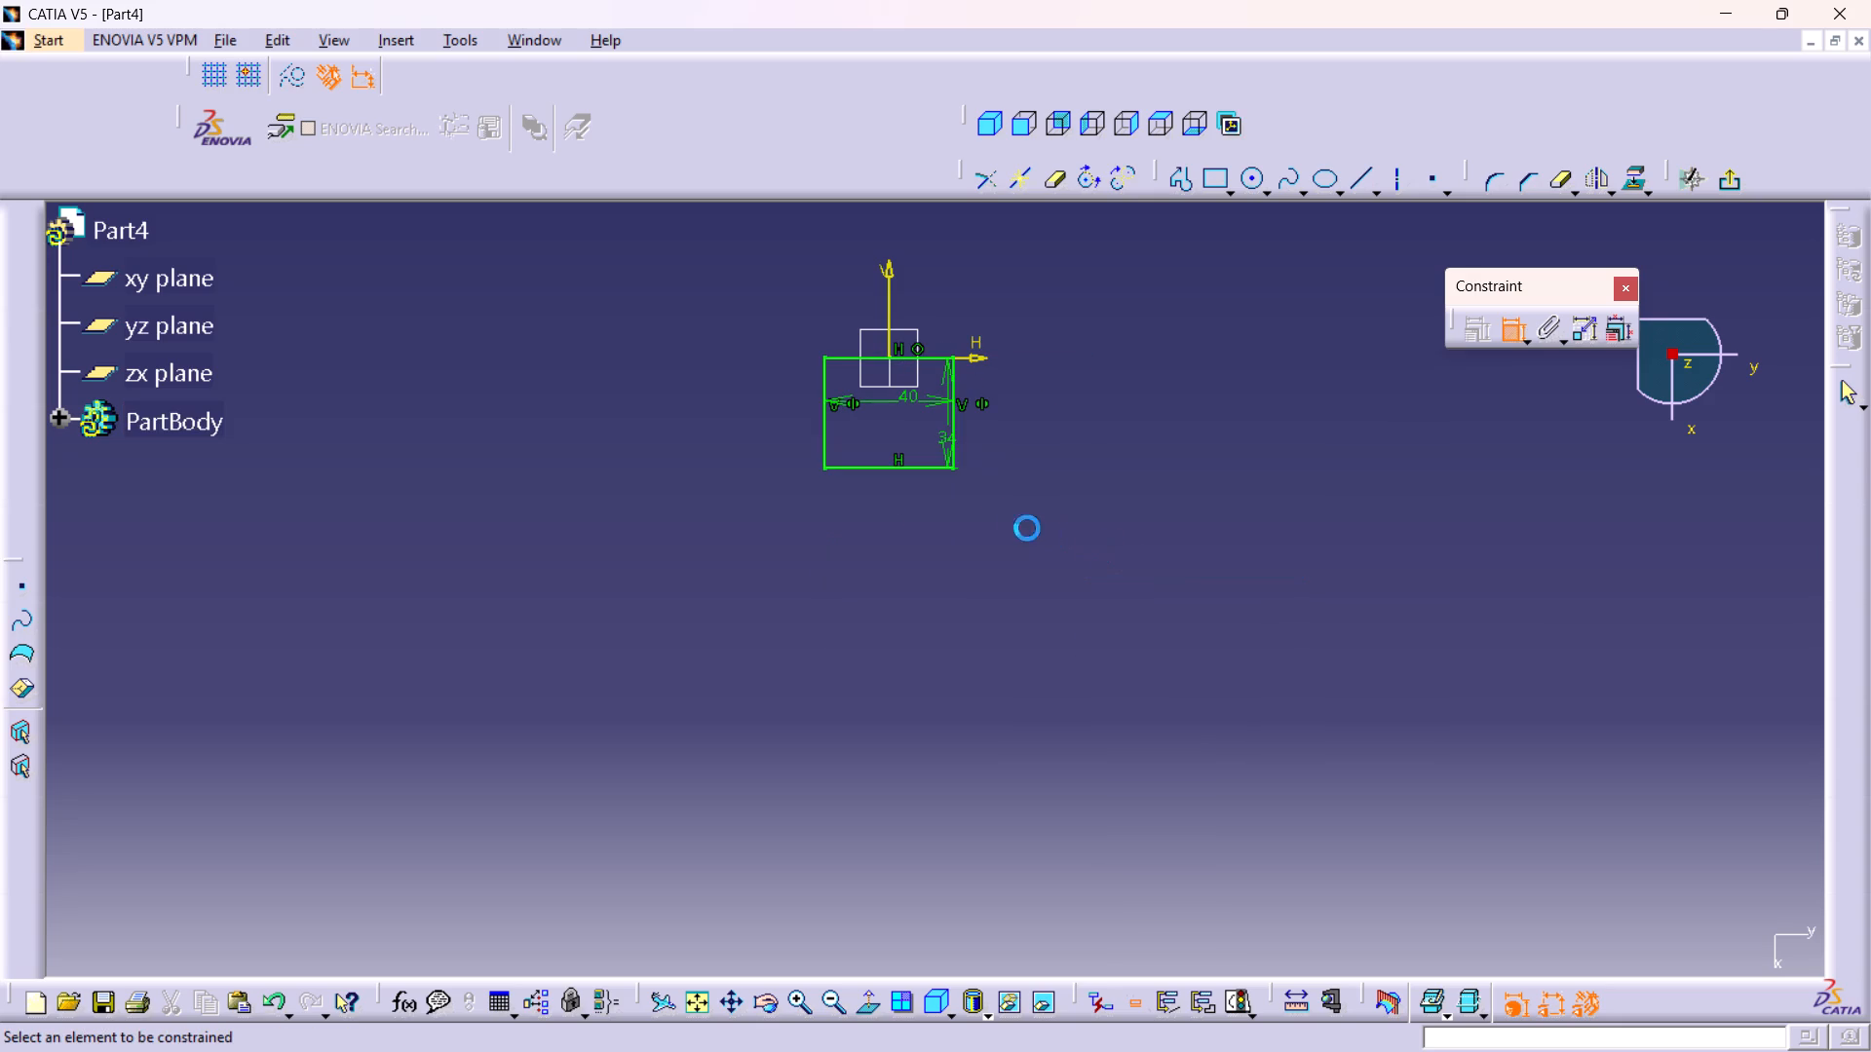
# Move the 34 mm and 40 mm dimensions outside the rectangle, beside and below it.
pyautogui.moveTo(1031, 453); pyautogui.dragTo(1009, 361, button='middle')
pyautogui.scroll(-1, 1031, 450)
pyautogui.rightClick(1031, 452)
pyautogui.scroll(1, 1009, 361)
pyautogui.moveTo(1016, 394); pyautogui.dragTo(1060, 573, button='middle')
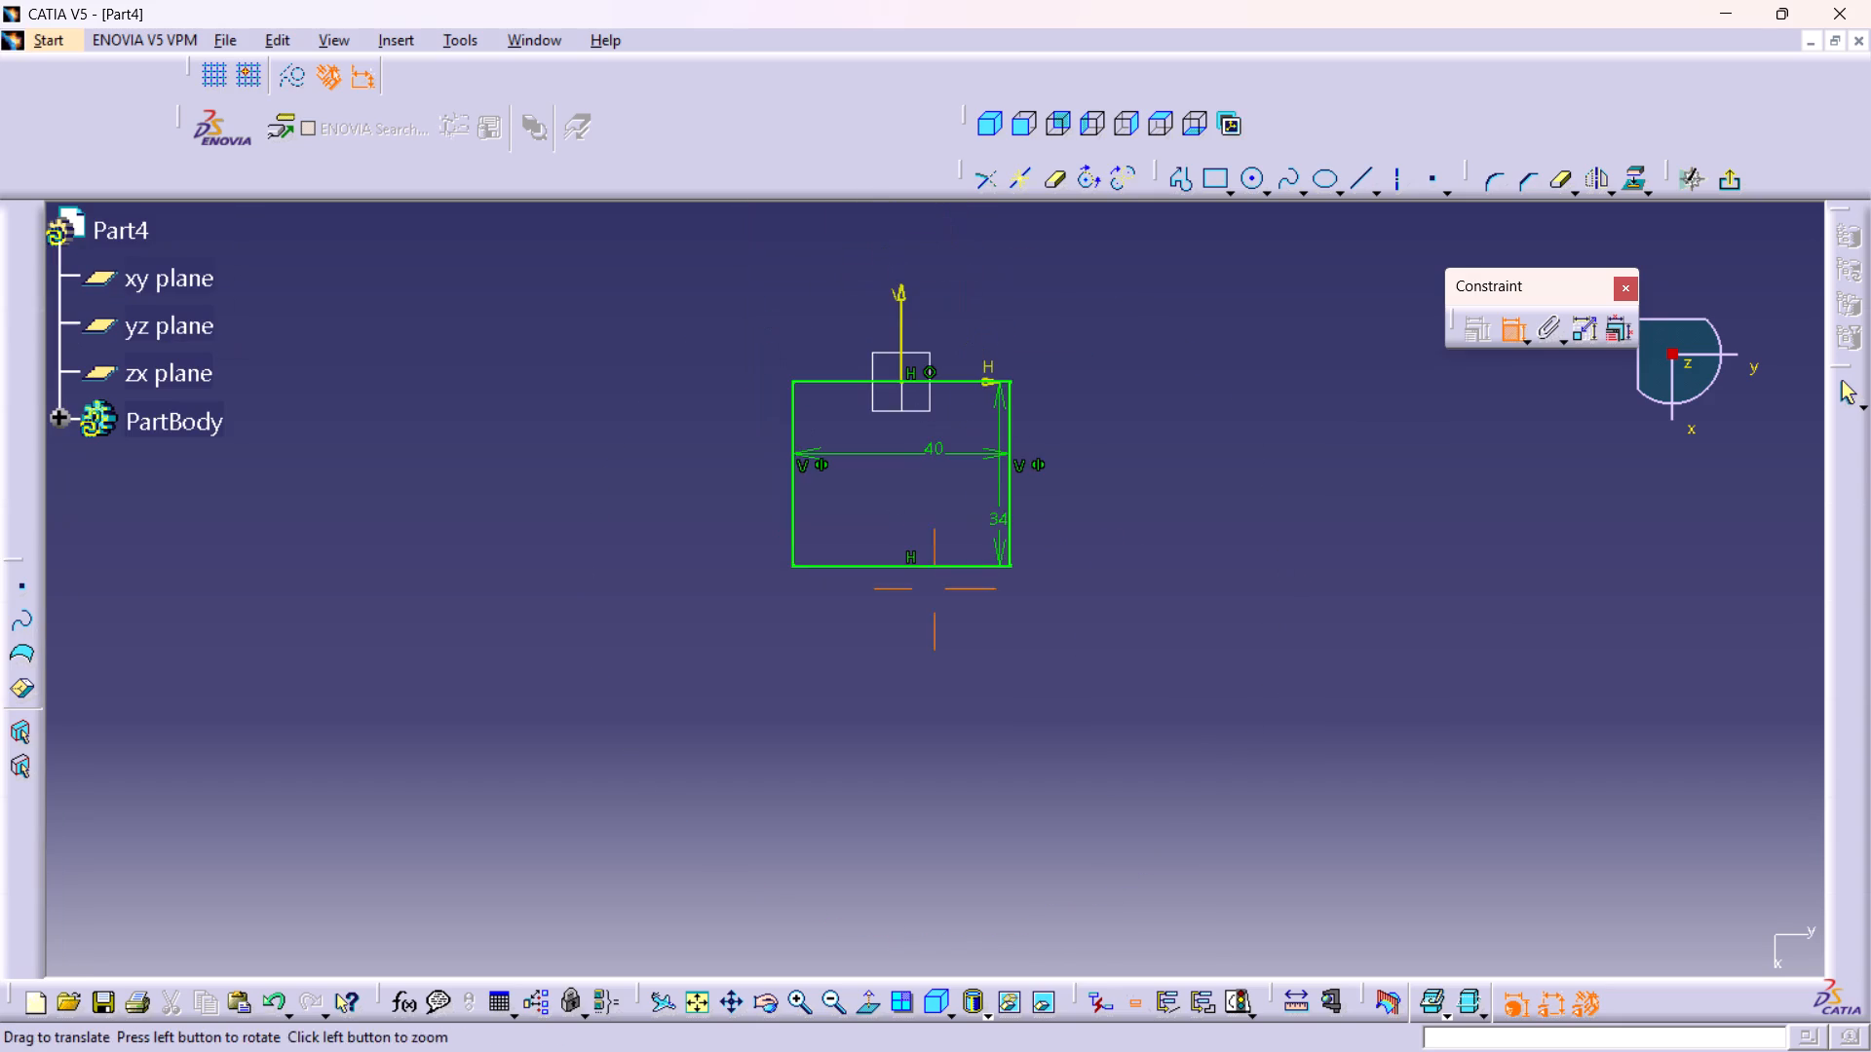
pyautogui.moveTo(1060, 573); pyautogui.dragTo(1060, 575, button='middle')
pyautogui.moveTo(1083, 495); pyautogui.dragTo(1068, 417, button='middle')
pyautogui.rightClick(1083, 495)
pyautogui.moveTo(1046, 473); pyautogui.dragTo(1077, 574, button='middle')
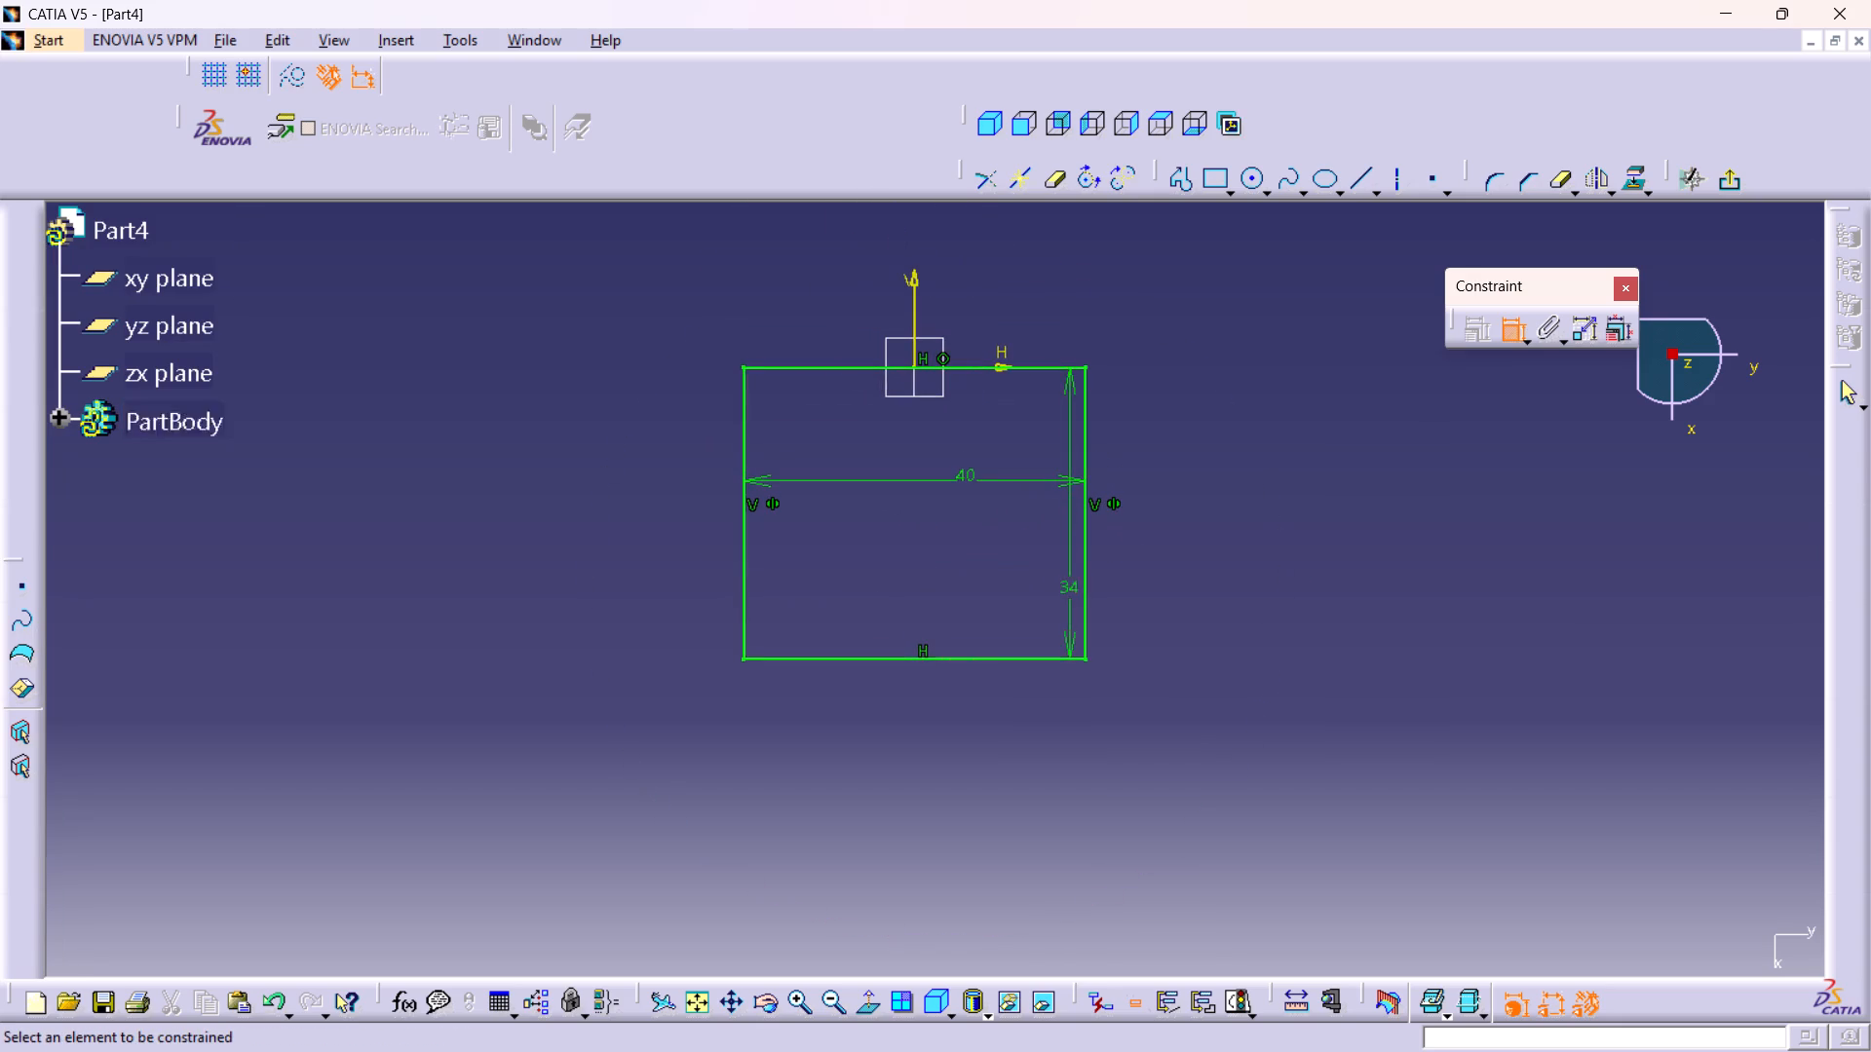
pyautogui.moveTo(1073, 634); pyautogui.dragTo(1254, 661)
pyautogui.moveTo(1067, 480); pyautogui.dragTo(1024, 788)
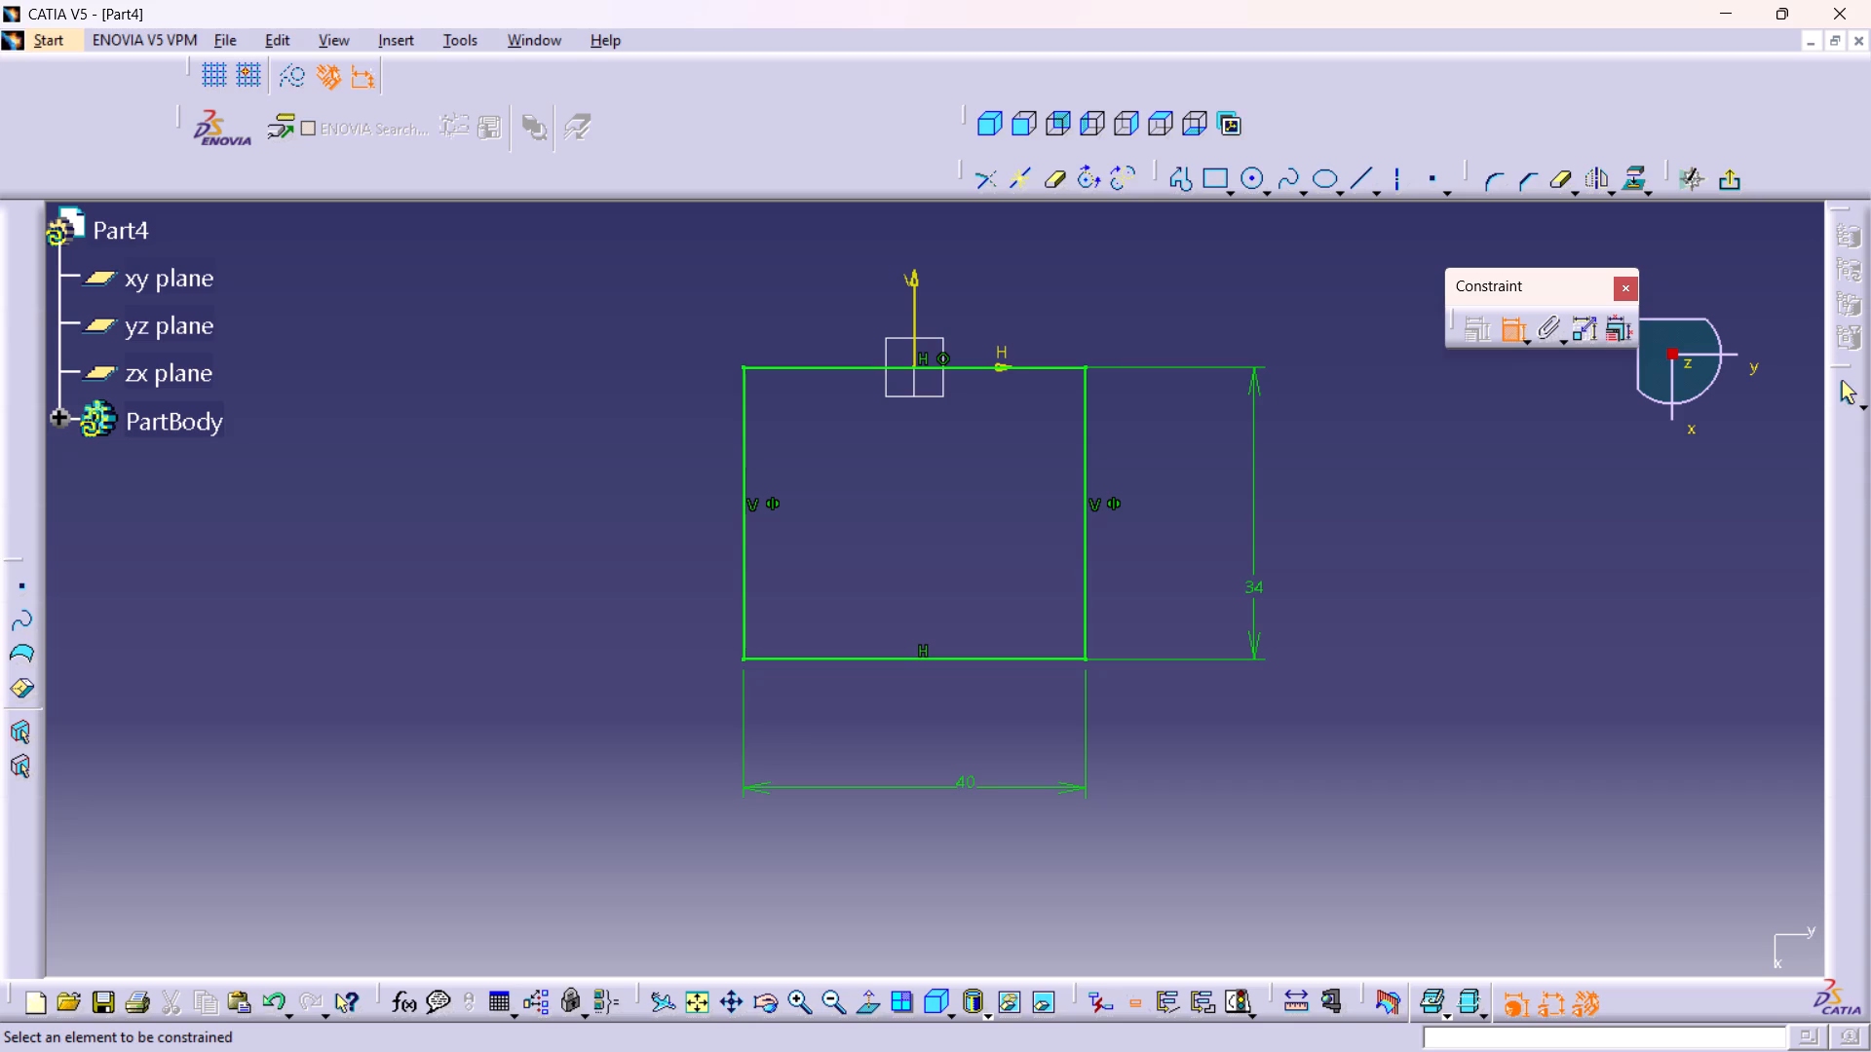
# End the constraint command and exit the rectangle sketch back to the 3D part.
pyautogui.moveTo(1155, 554); pyautogui.dragTo(1192, 640, button='middle')
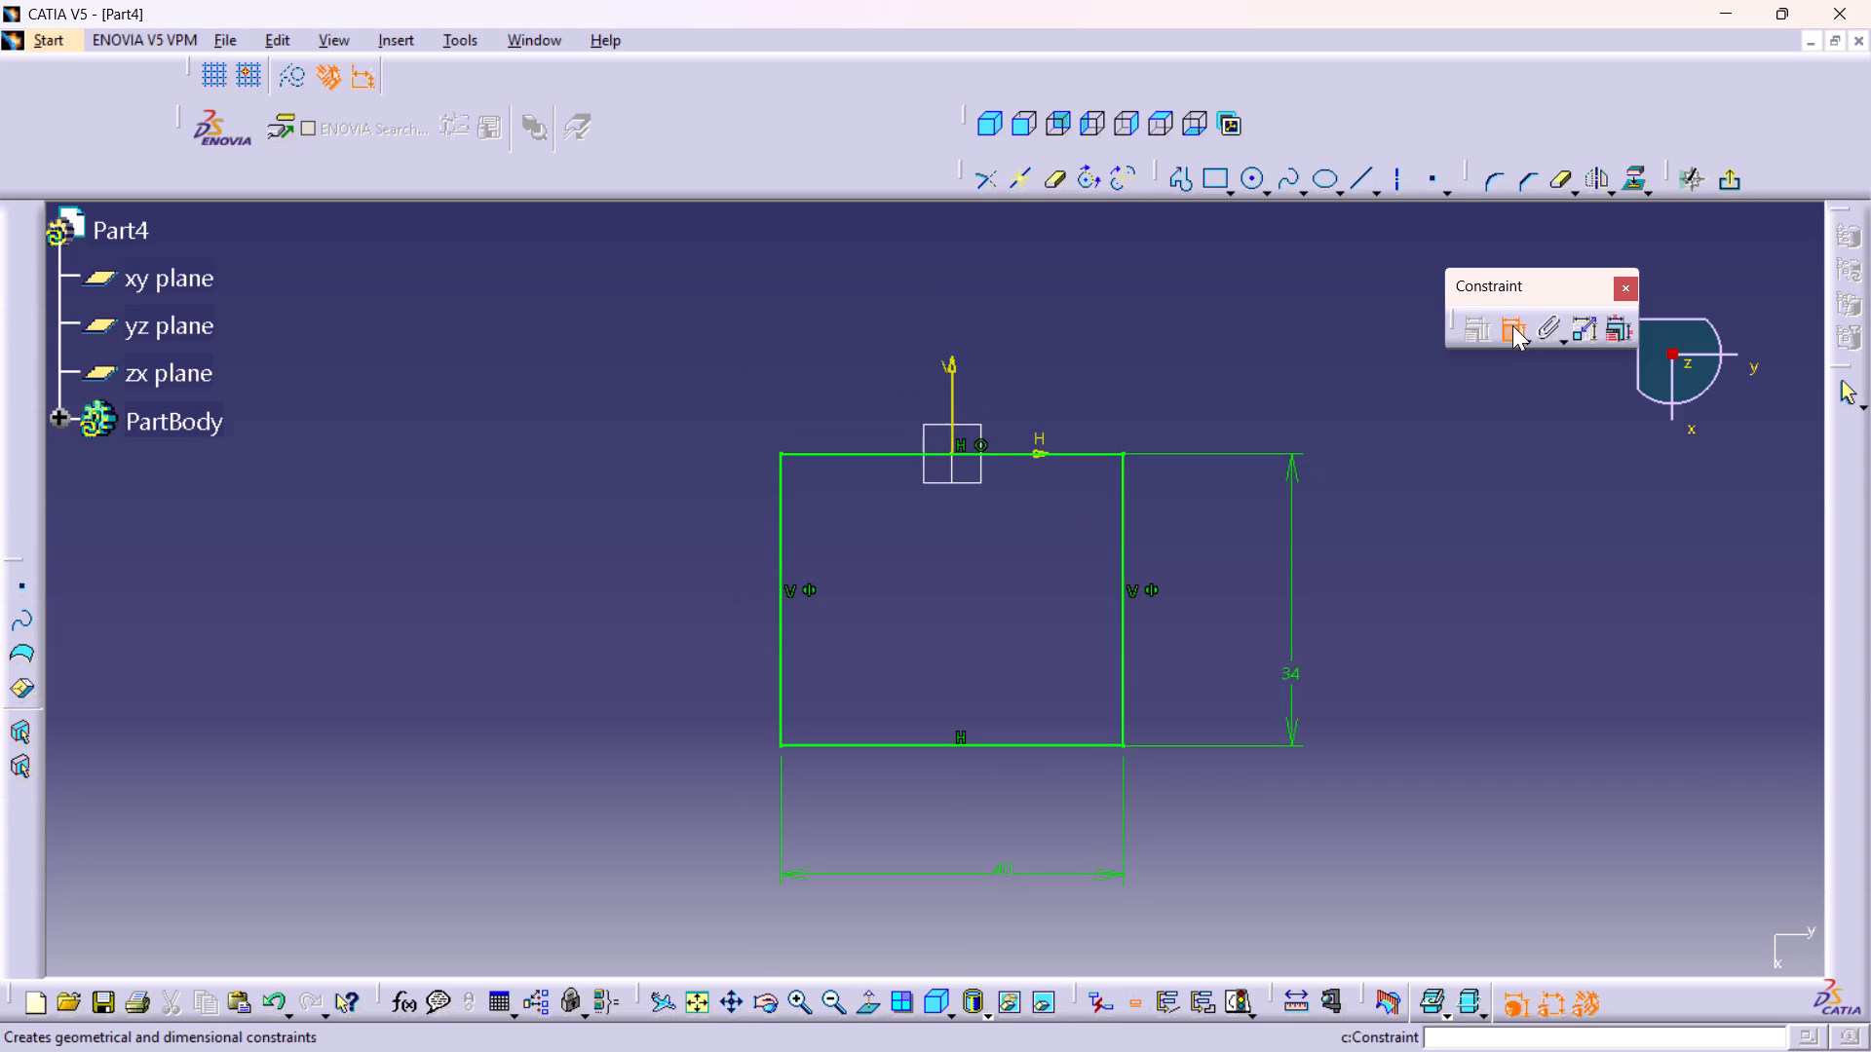
pyautogui.click(1512, 323)
pyautogui.click(1718, 184)
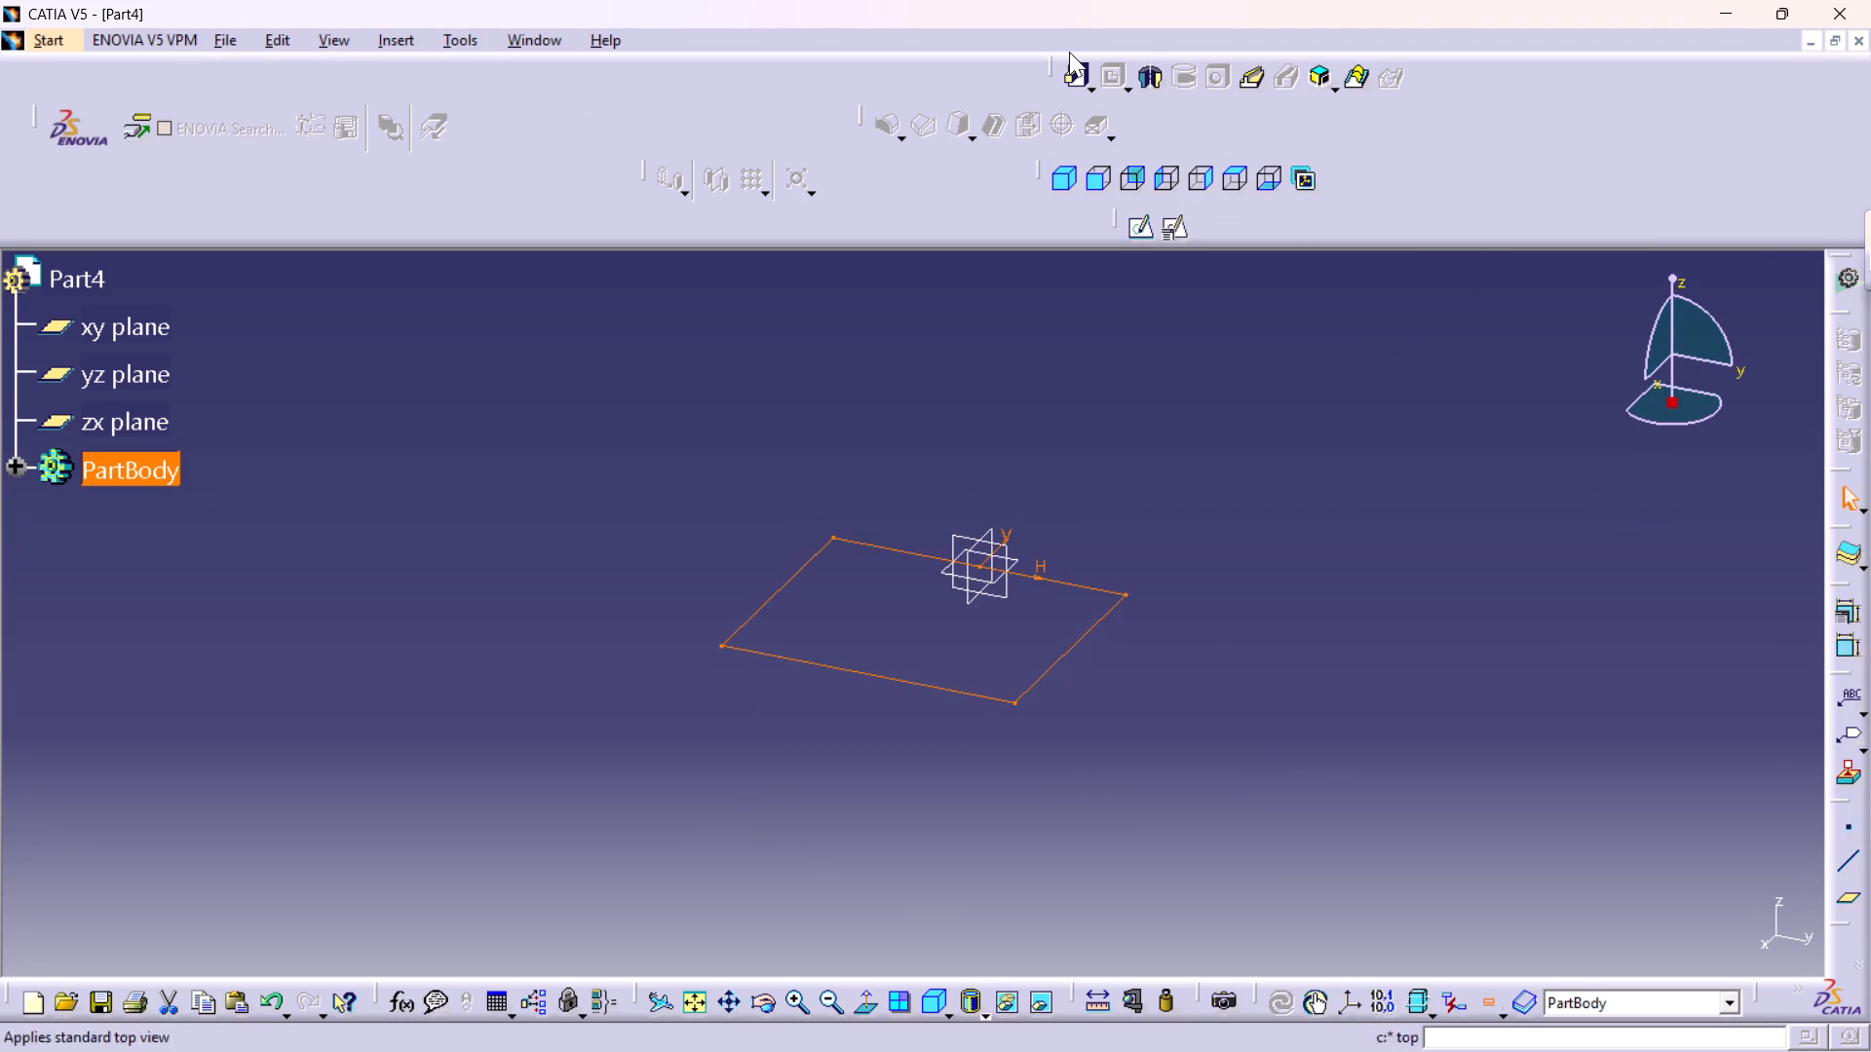
# Pad the 40 by 34 mm rectangle sketch to a length of 7 mm.
pyautogui.click(1082, 85)
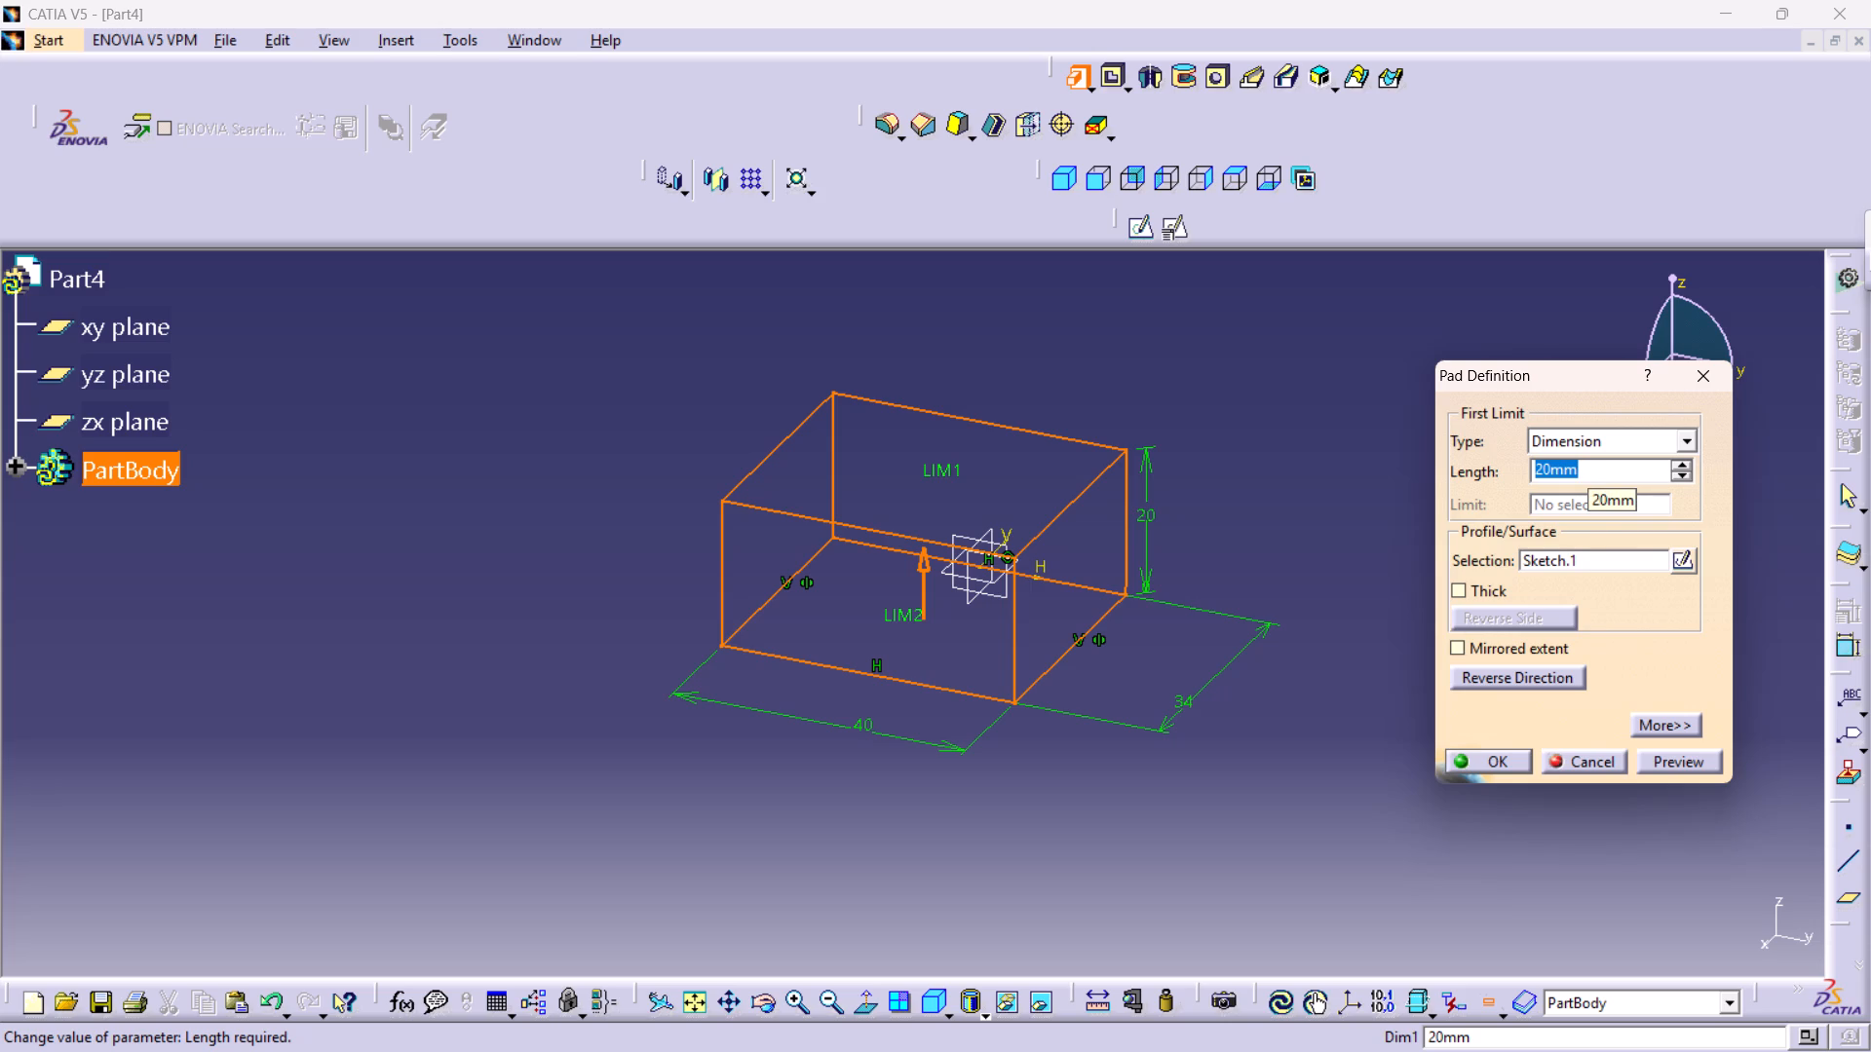
pyautogui.doubleClick(1603, 477)
pyautogui.press('7')
pyautogui.press('Return')
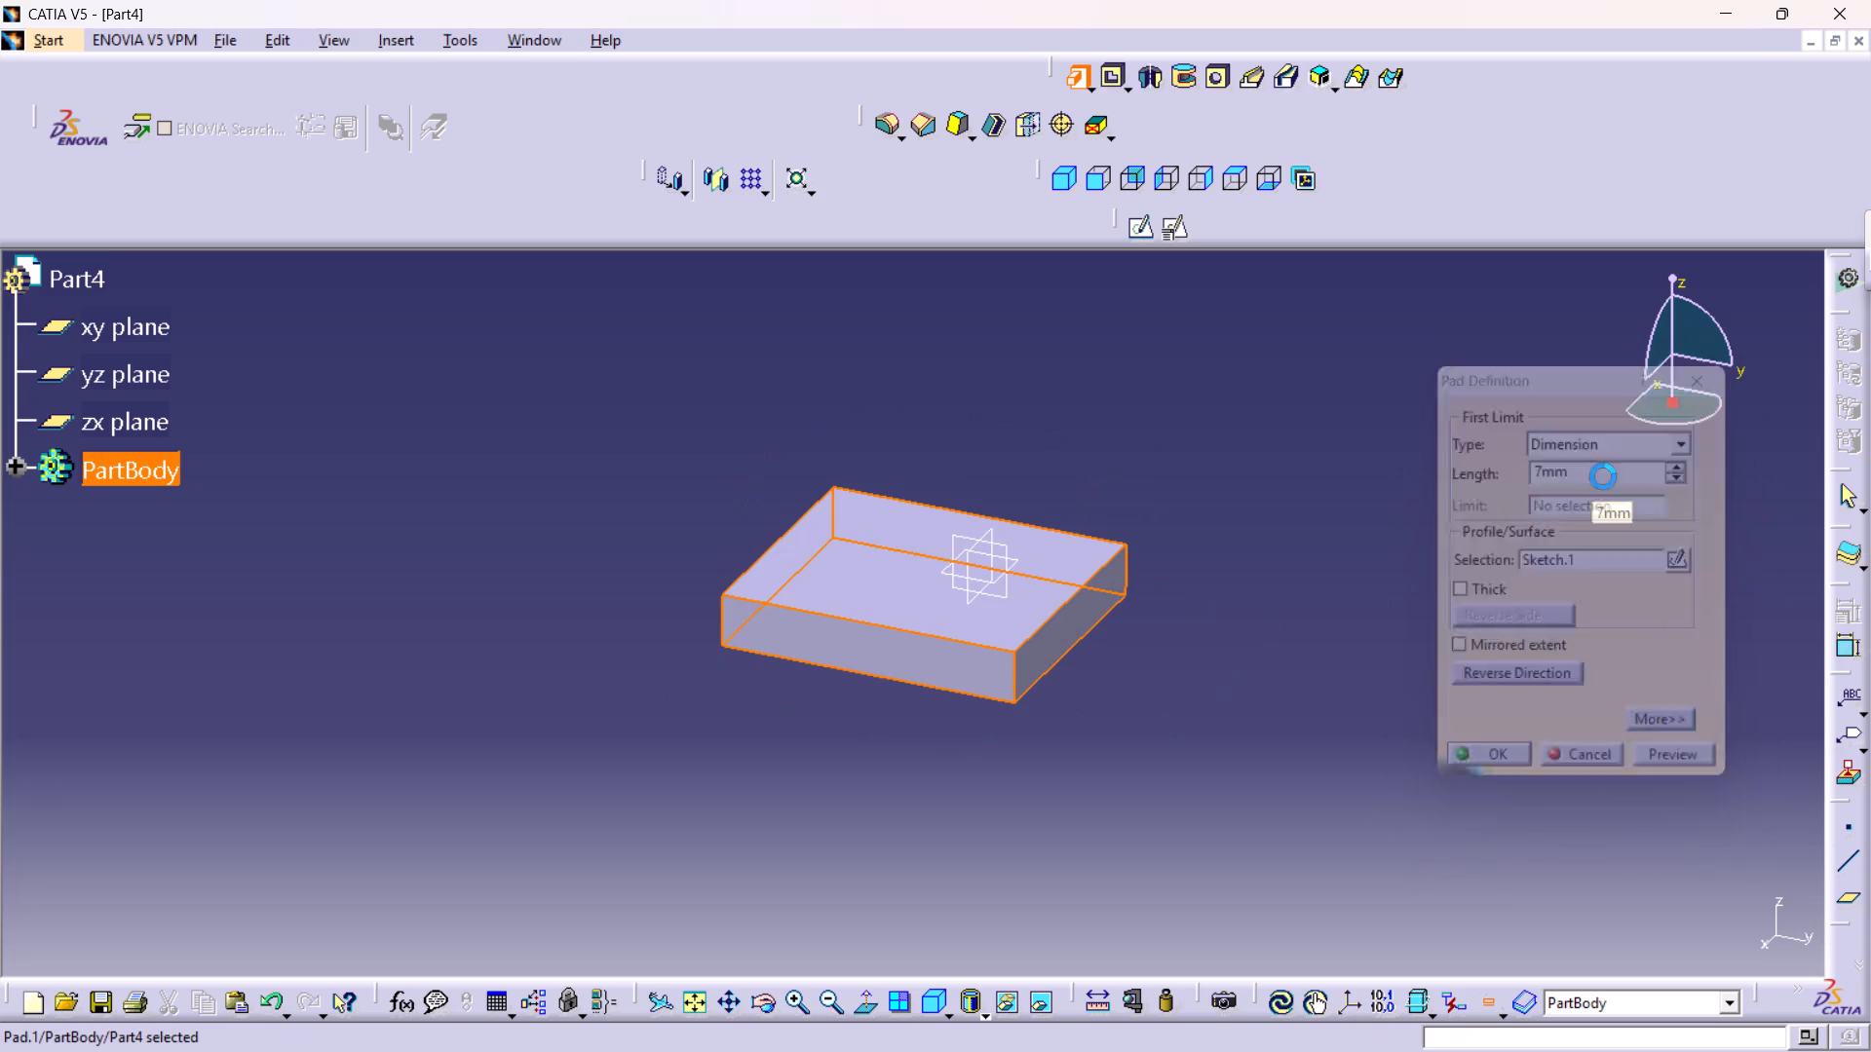
pyautogui.click(1293, 642)
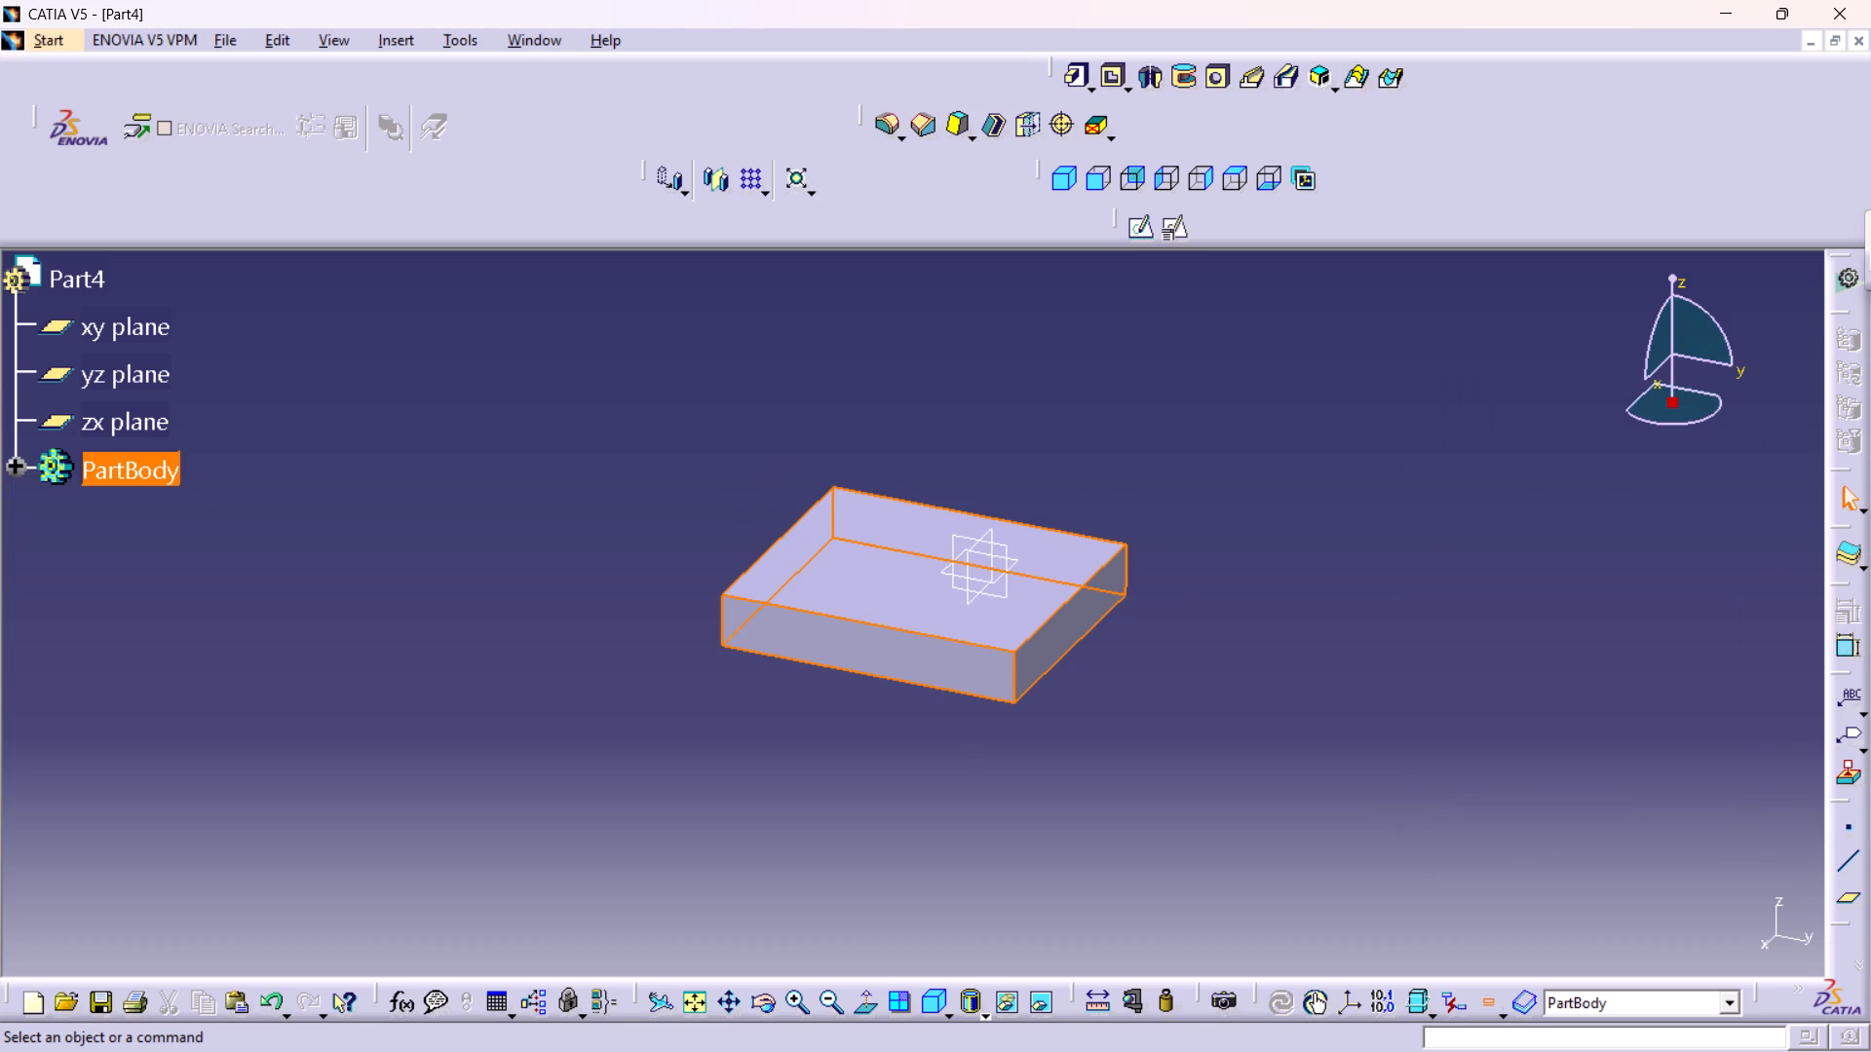
# Fillet the plate's two vertical corner edges farthest from the origin with a 5 mm radius.
pyautogui.click(1014, 668)
pyautogui.keyDown('ctrl'); pyautogui.click(722, 609); pyautogui.keyUp('ctrl')
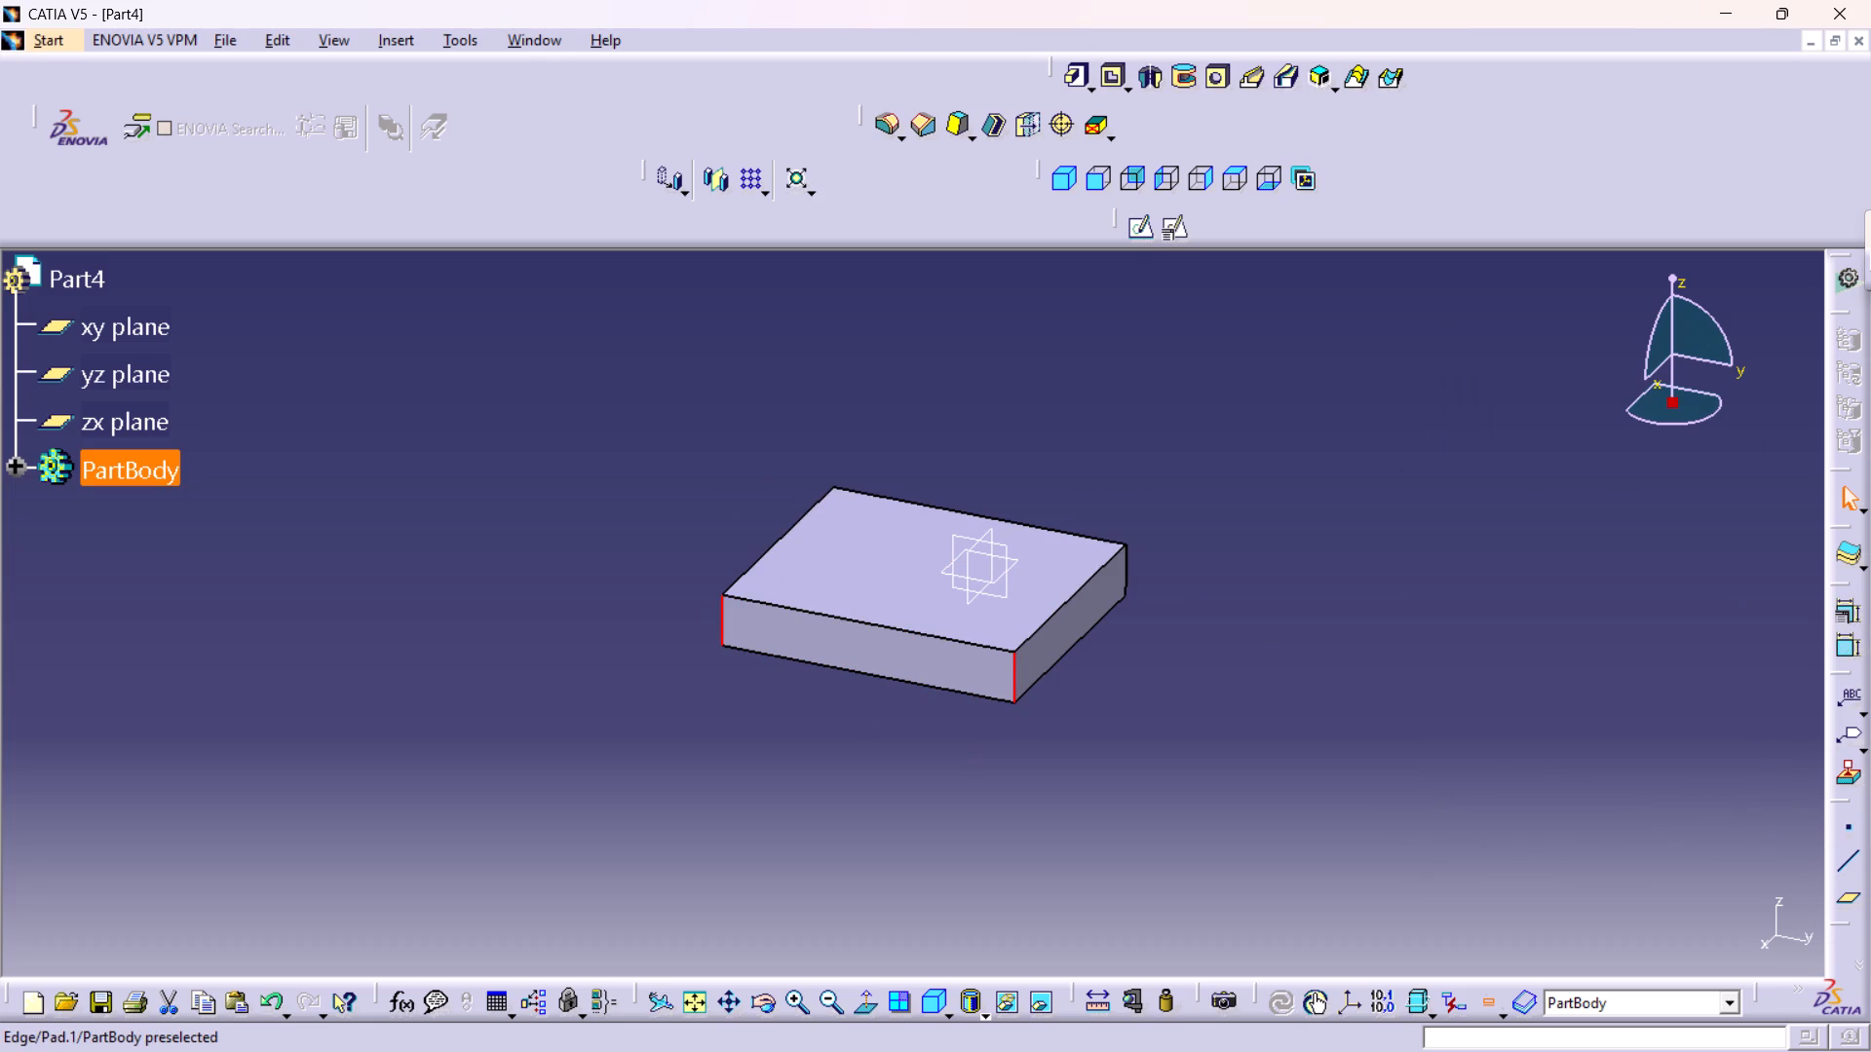
pyautogui.click(879, 123)
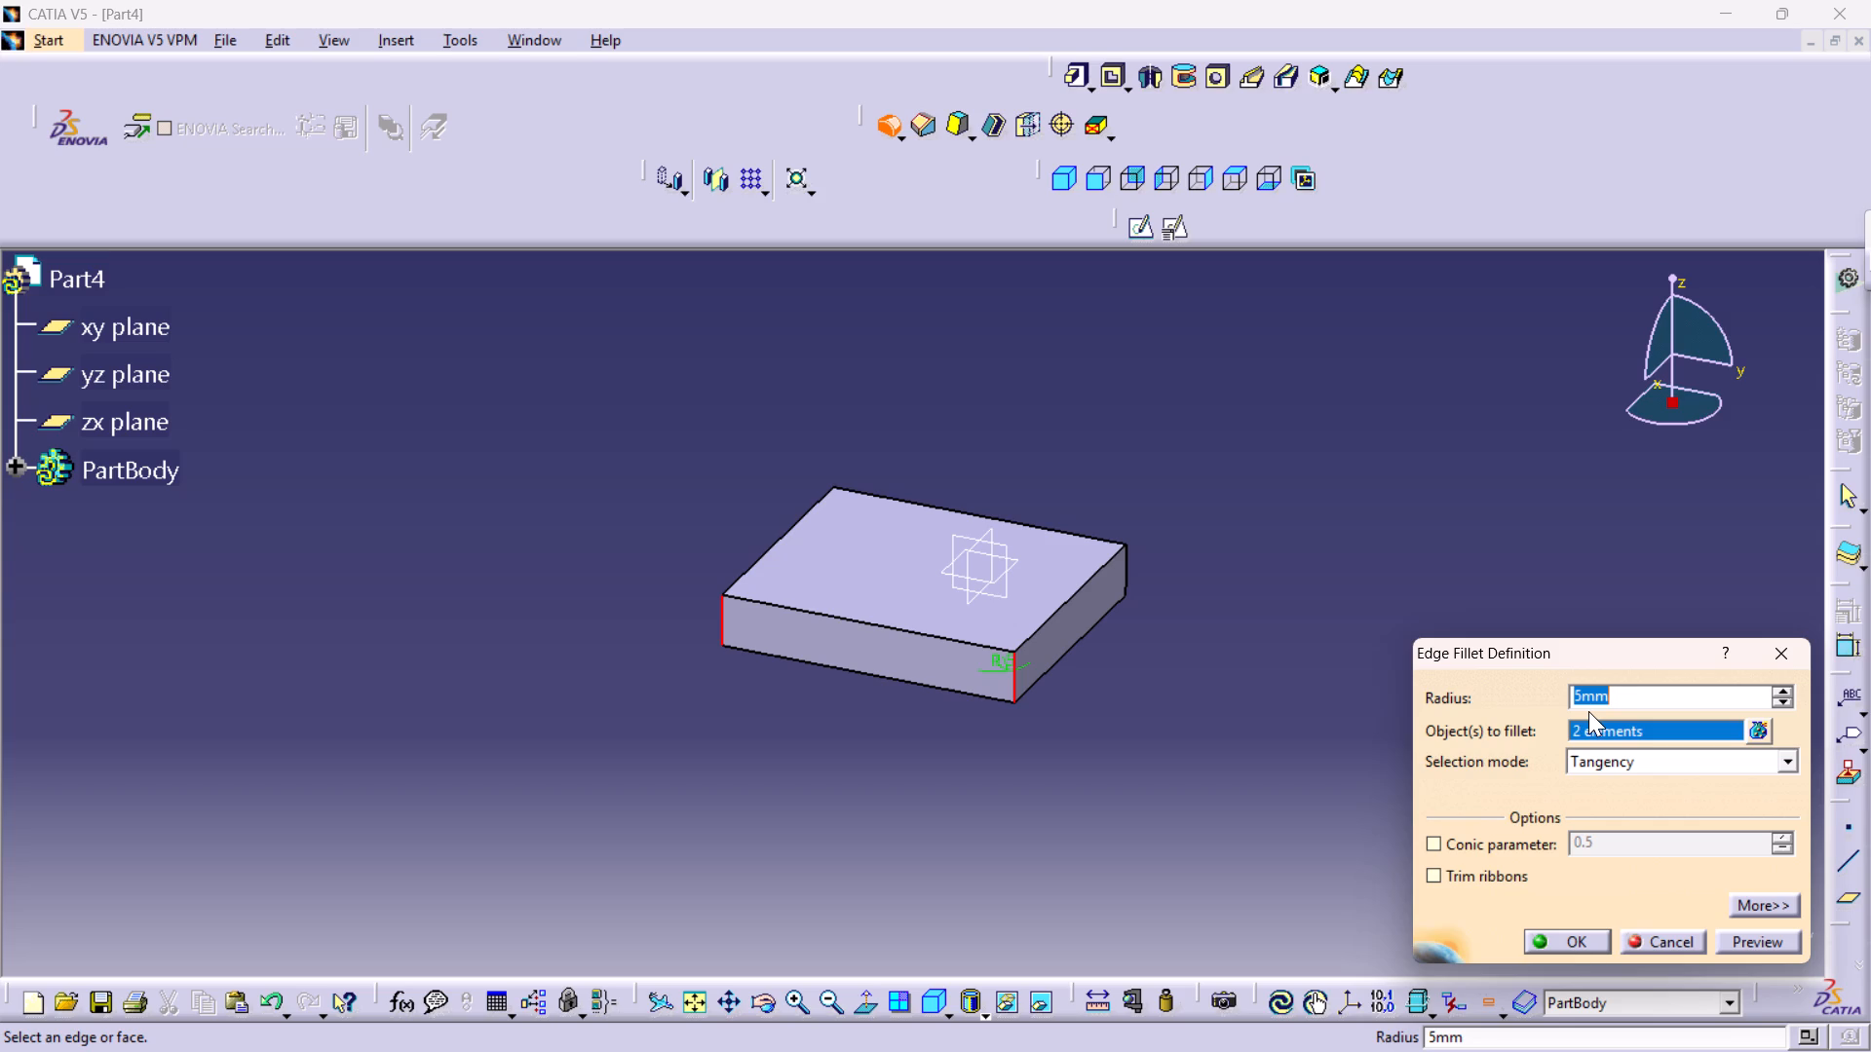
pyautogui.press('5')
pyautogui.press('Return')
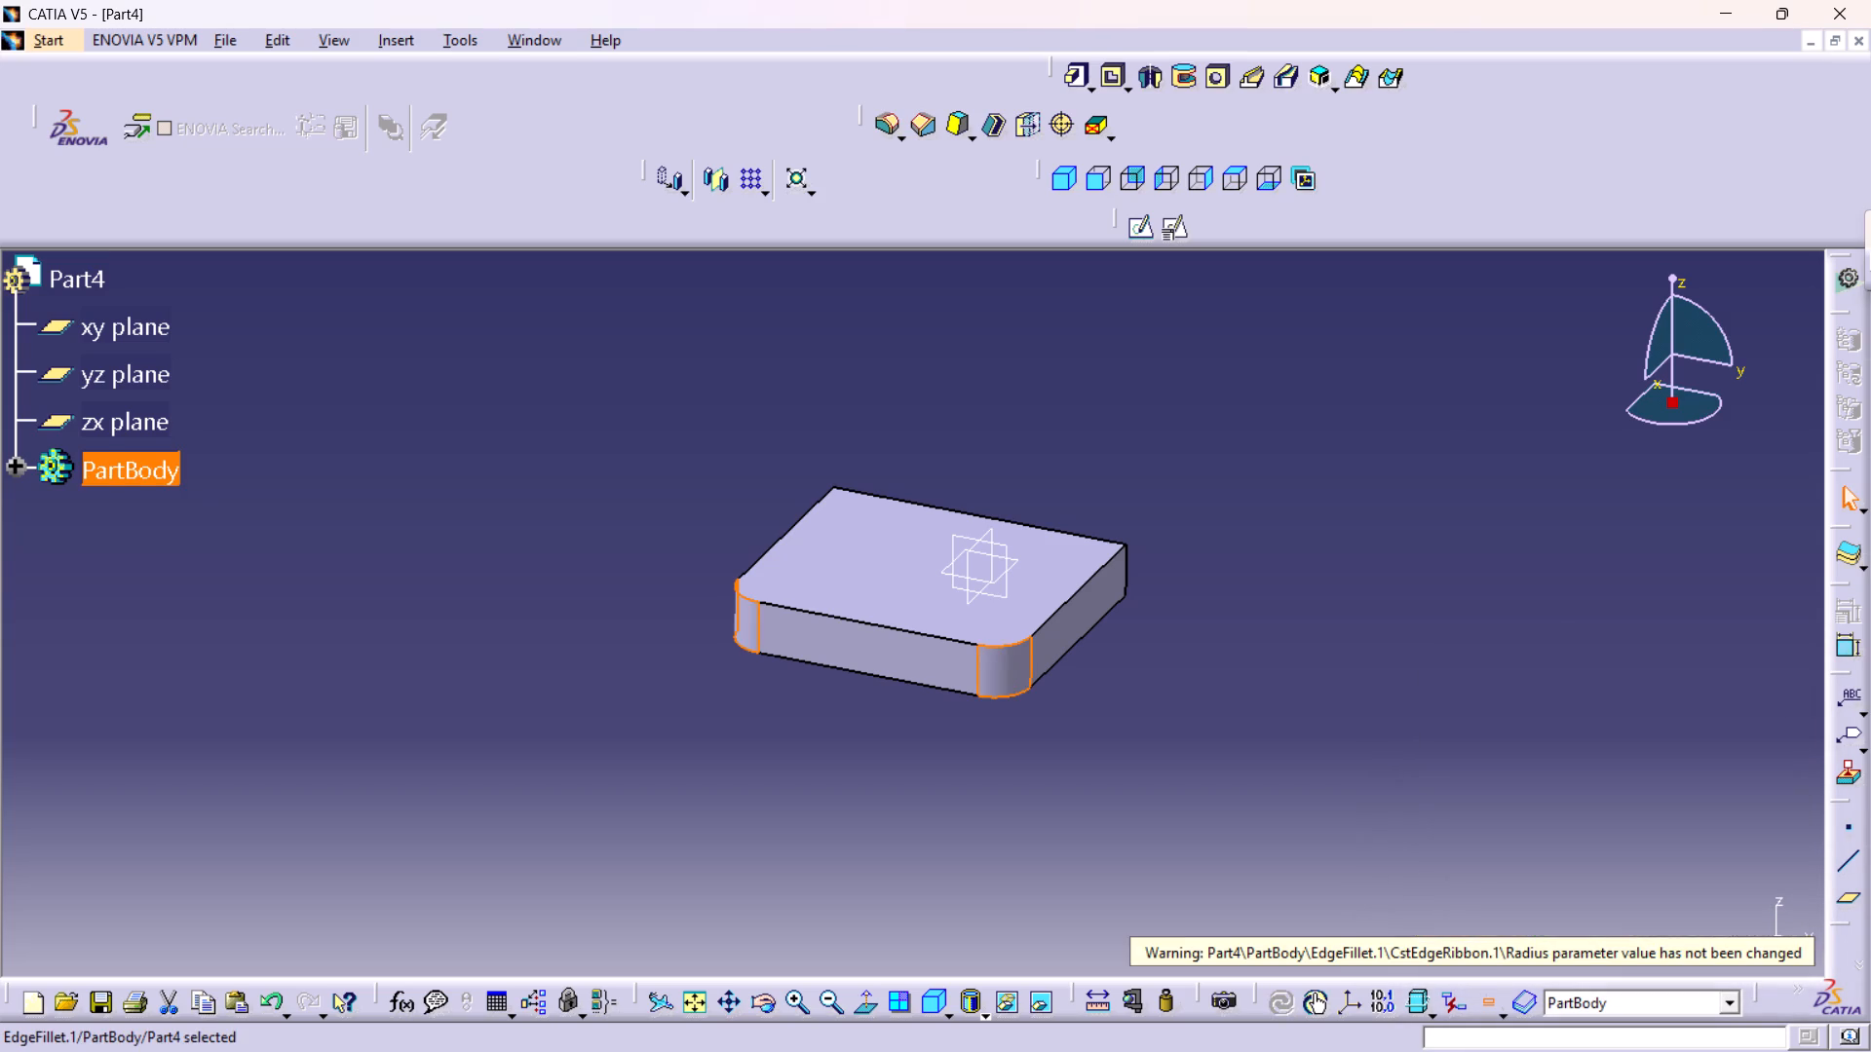
pyautogui.click(1436, 716)
# Start a positioned sketch on the plate's flat side face at the origin, with the H direction reversed.
pyautogui.moveTo(850, 546); pyautogui.dragTo(836, 626, button='middle')
pyautogui.moveTo(850, 546); pyautogui.dragTo(836, 626, button='right')
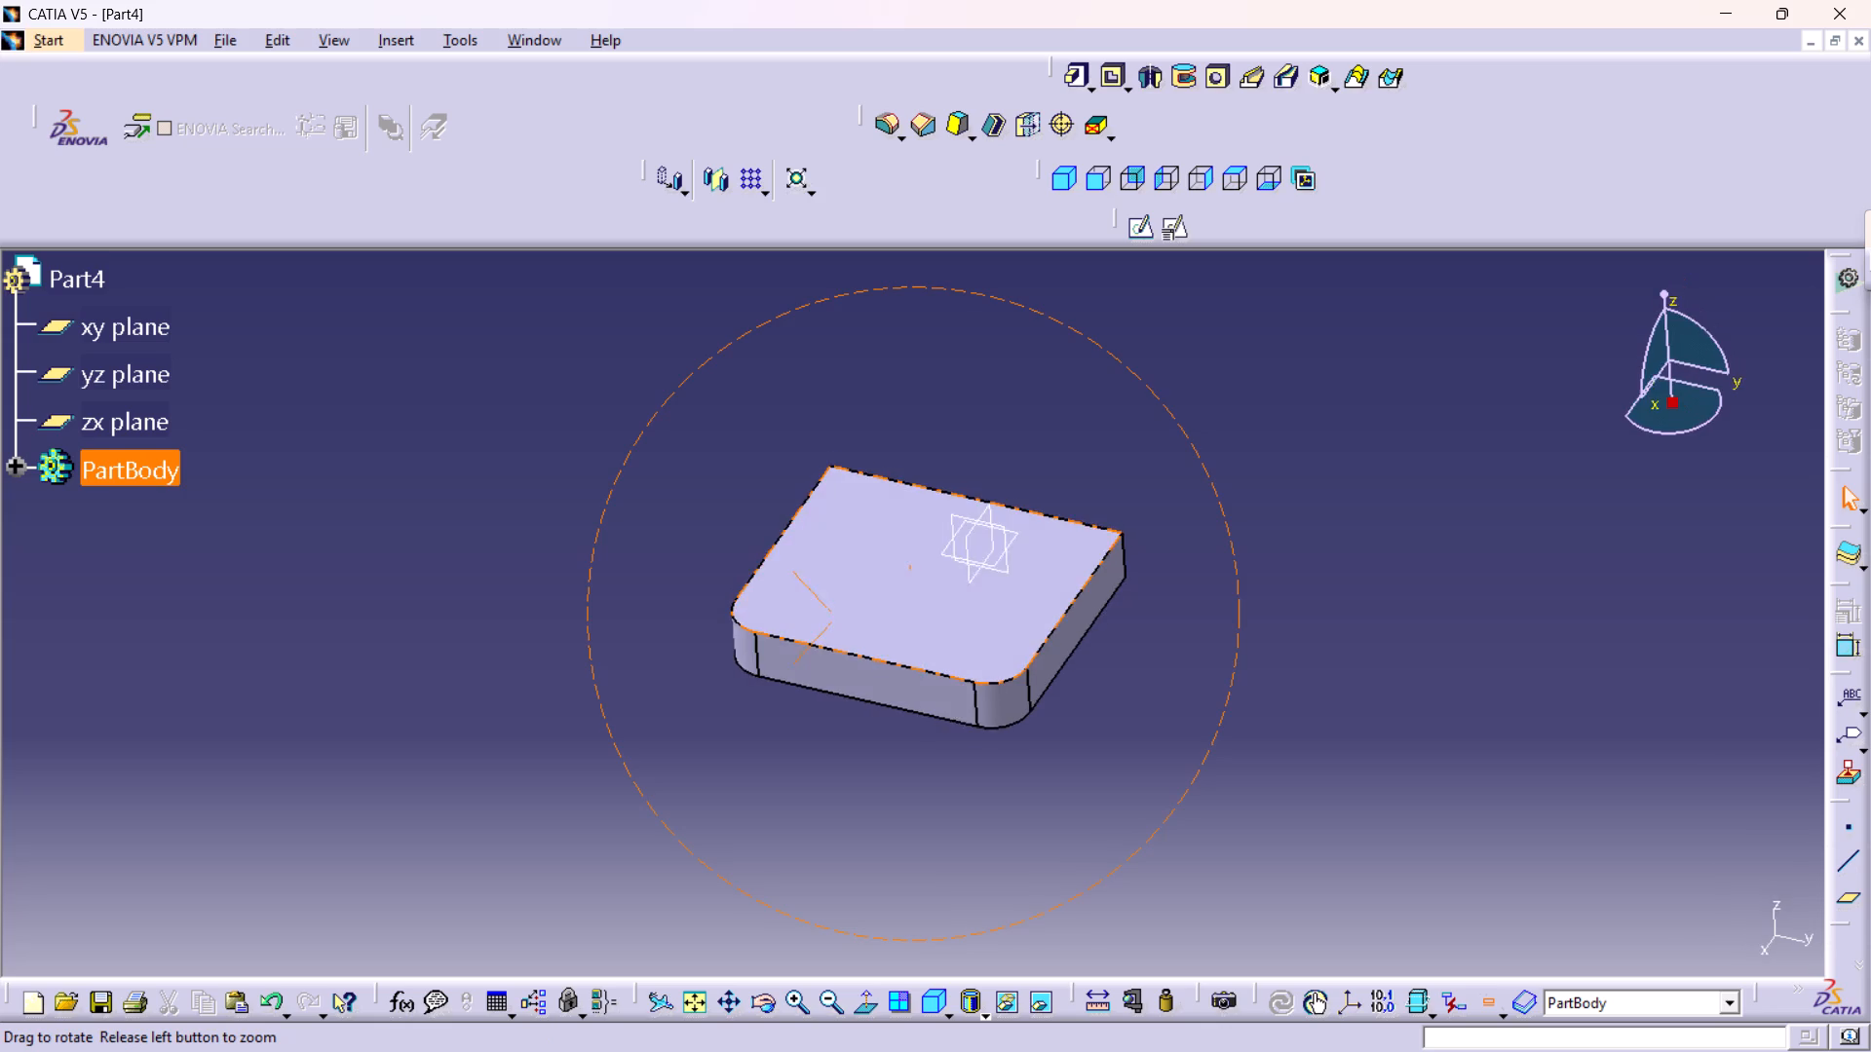
pyautogui.moveTo(836, 626); pyautogui.dragTo(825, 653, button='right')
pyautogui.moveTo(836, 626); pyautogui.dragTo(825, 653, button='middle')
pyautogui.moveTo(1380, 839); pyautogui.dragTo(1005, 778, button='middle')
pyautogui.moveTo(1380, 839); pyautogui.dragTo(1005, 778, button='right')
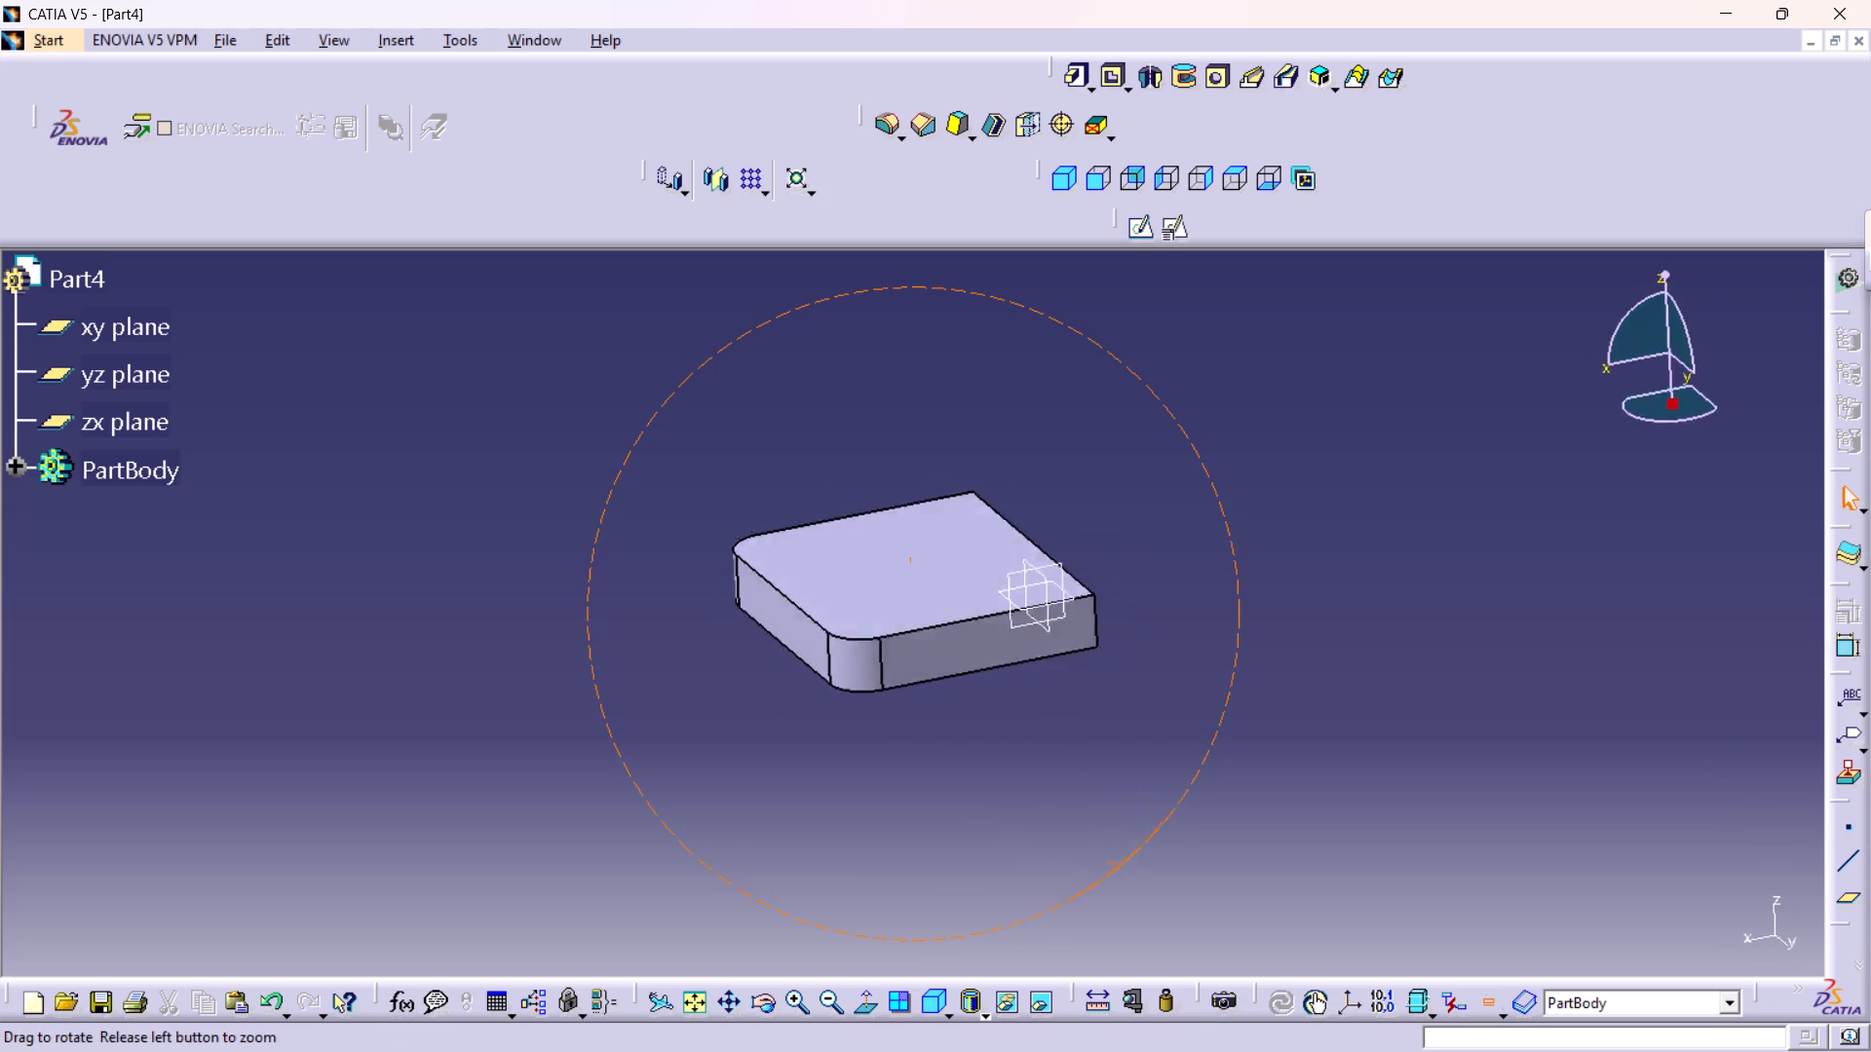
pyautogui.moveTo(1005, 778); pyautogui.dragTo(798, 755, button='right')
pyautogui.moveTo(1005, 778); pyautogui.dragTo(798, 755, button='middle')
pyautogui.click(1050, 573)
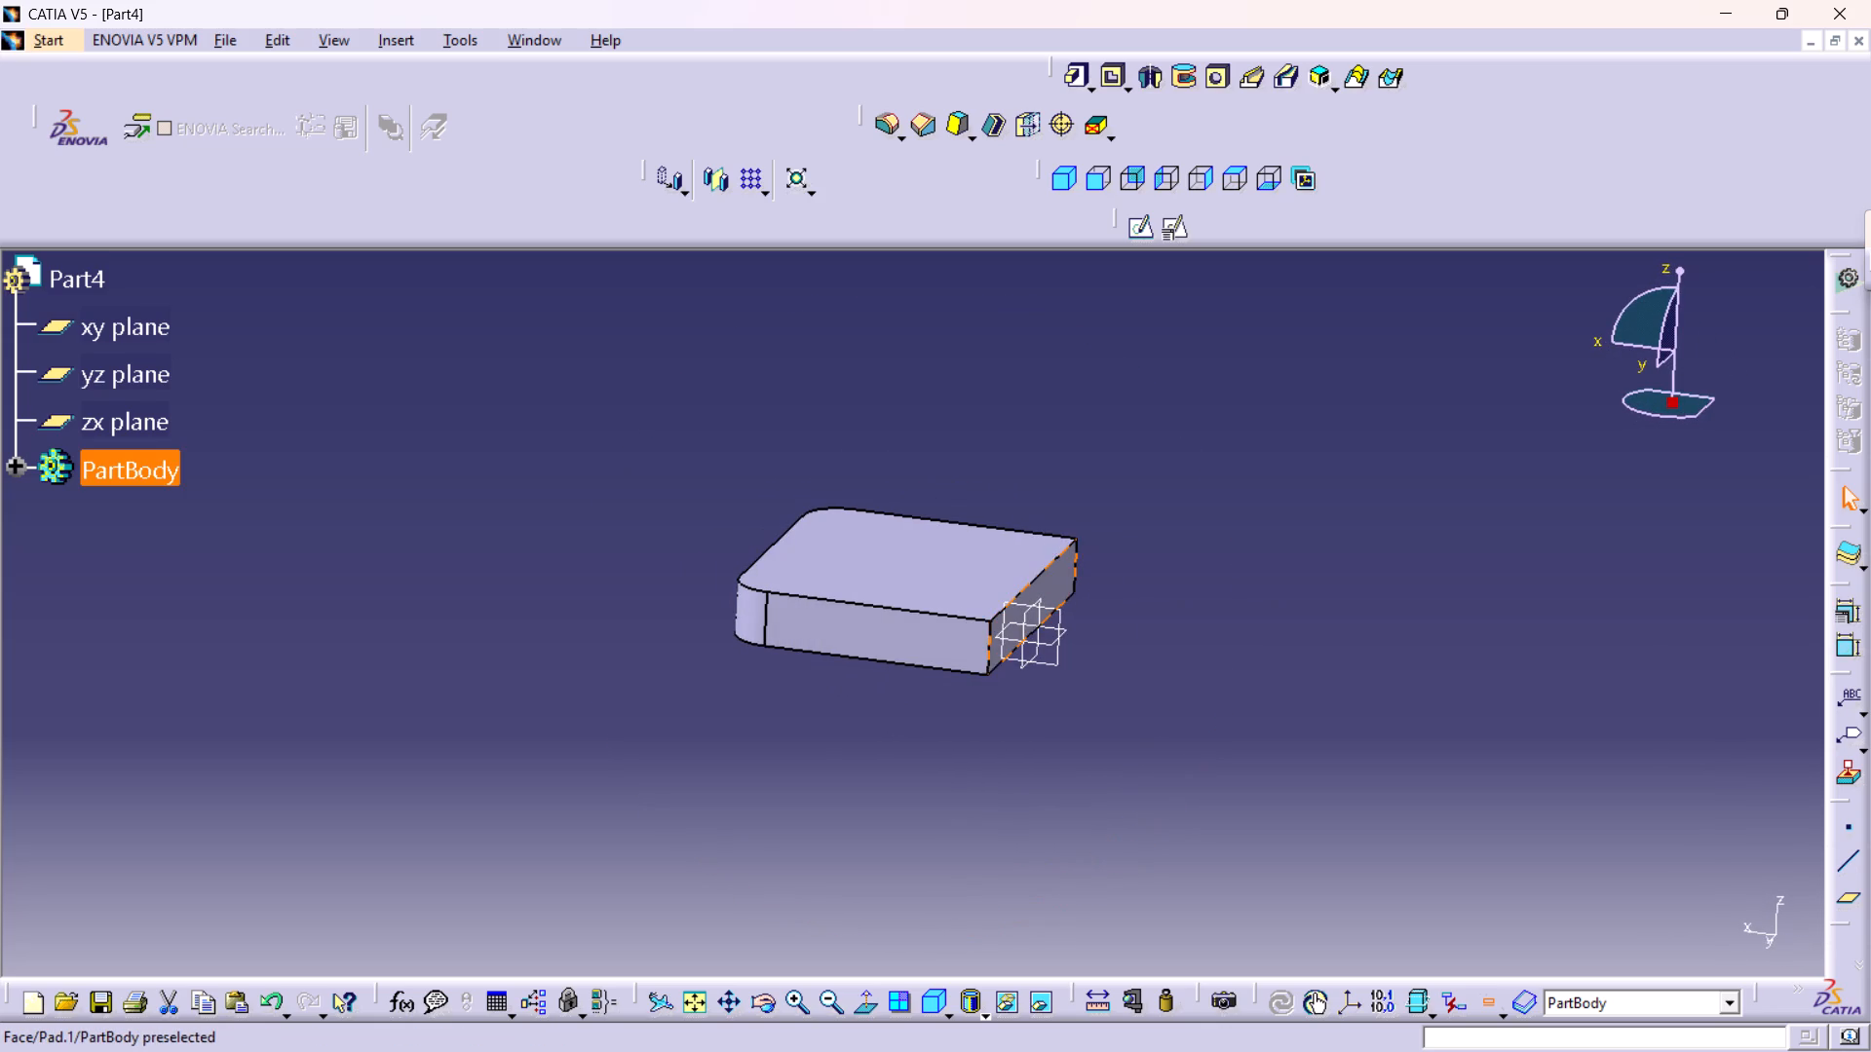
pyautogui.click(1169, 232)
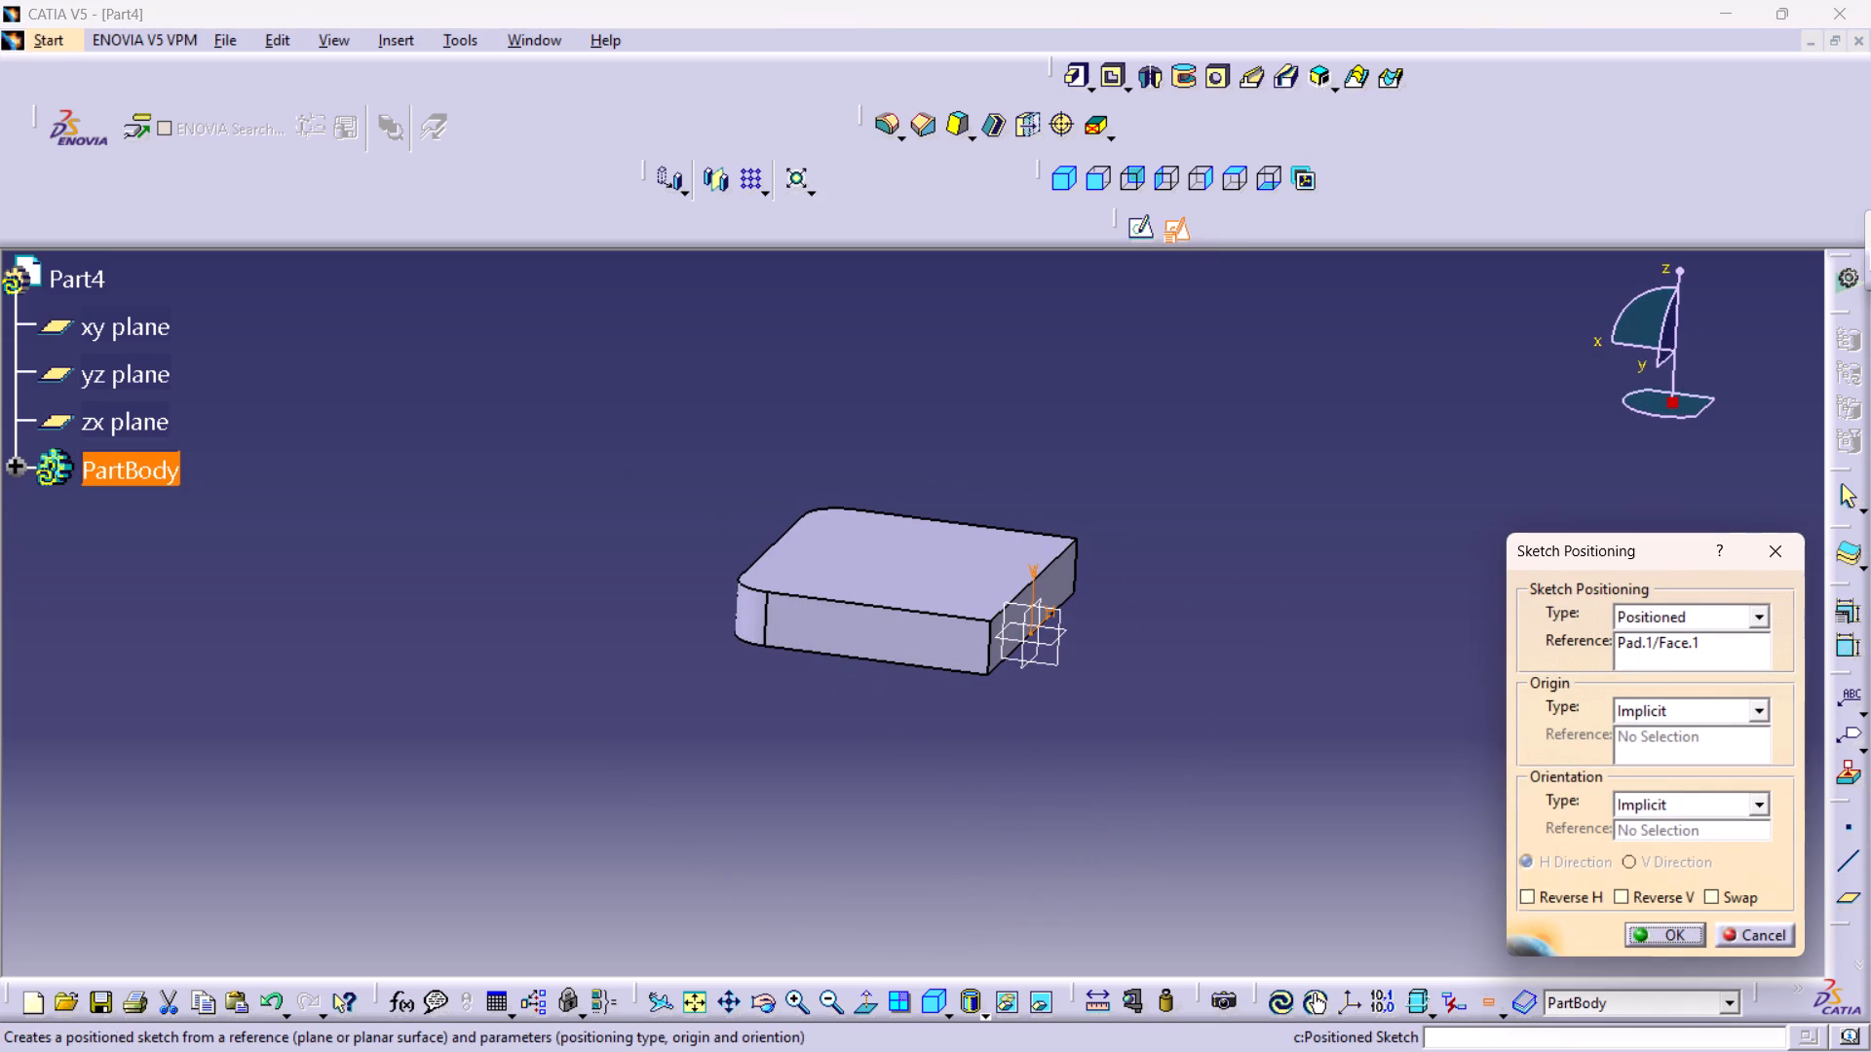
pyautogui.click(1569, 896)
pyautogui.click(1659, 928)
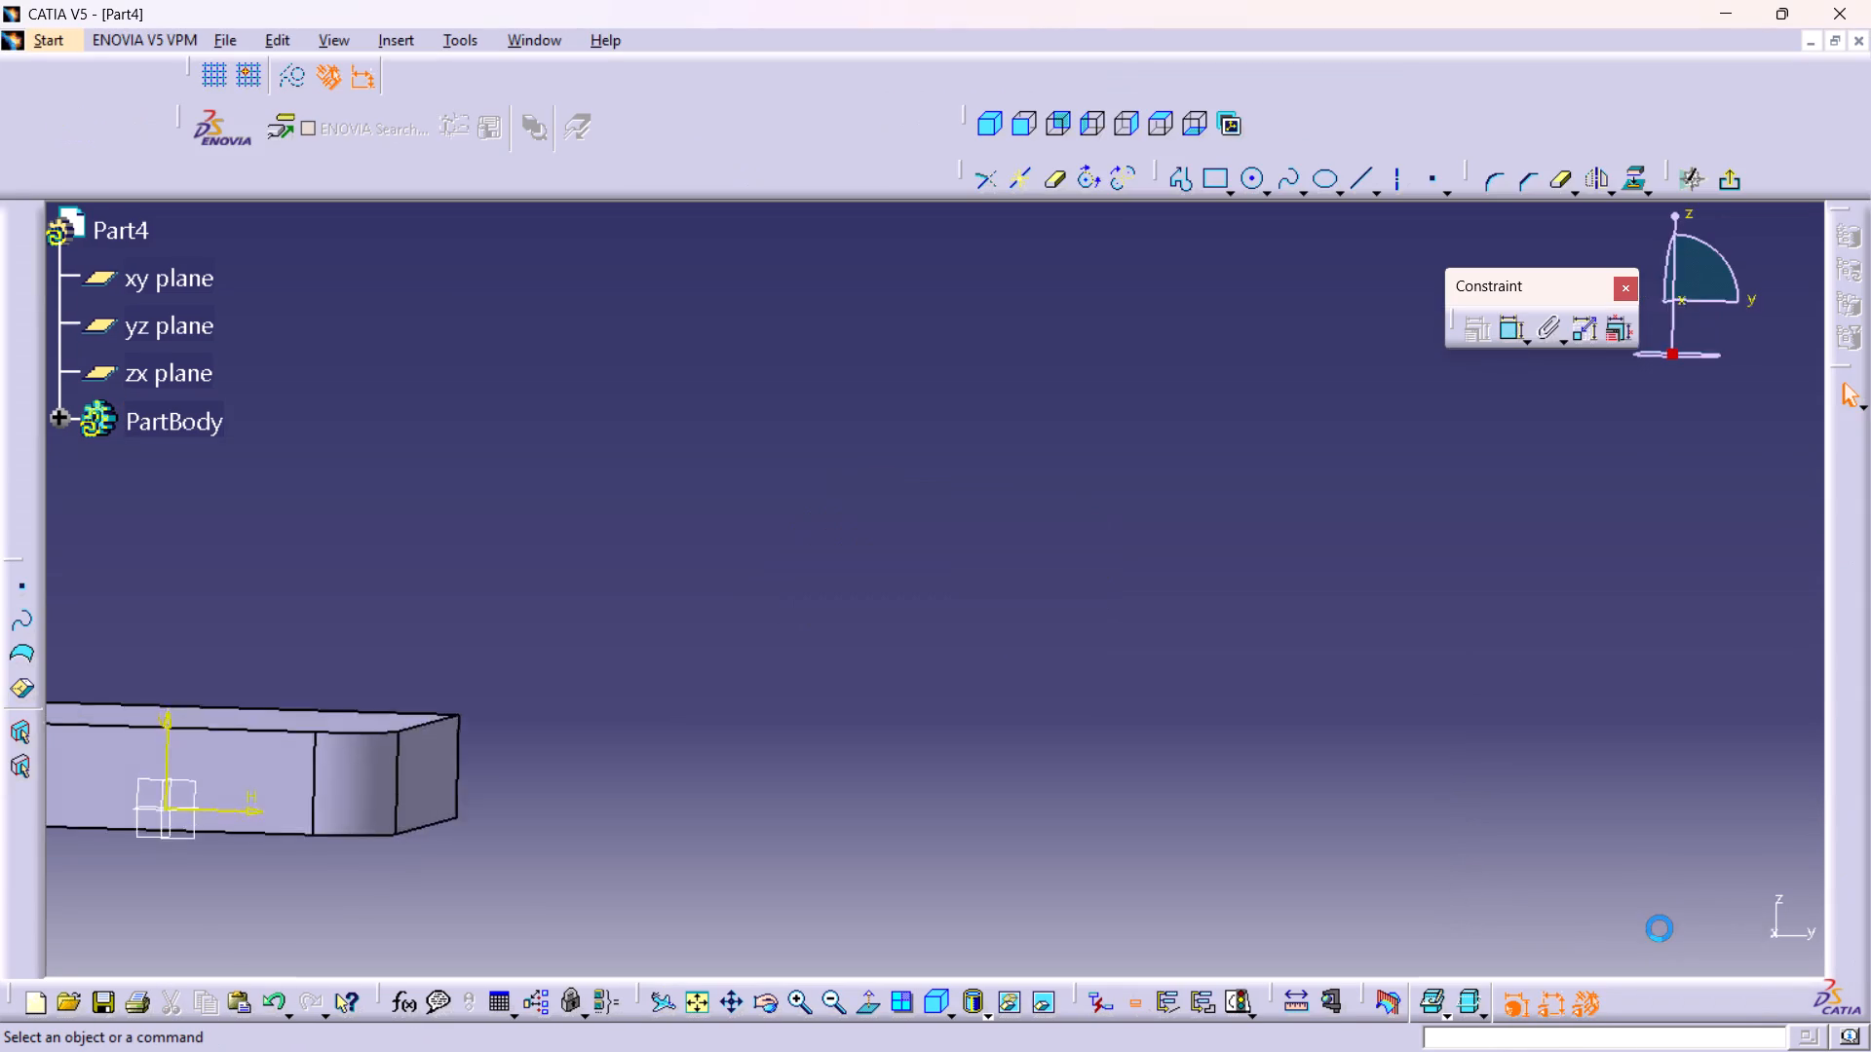
# Draw a circle about 28 mm in diameter, centred on the V axis about 52 mm above the H axis.
pyautogui.moveTo(834, 808); pyautogui.dragTo(1389, 801, button='middle')
pyautogui.moveTo(1115, 738); pyautogui.dragTo(1118, 808, button='middle')
pyautogui.rightClick(1115, 738)
pyautogui.moveTo(1079, 689); pyautogui.dragTo(1191, 769, button='middle')
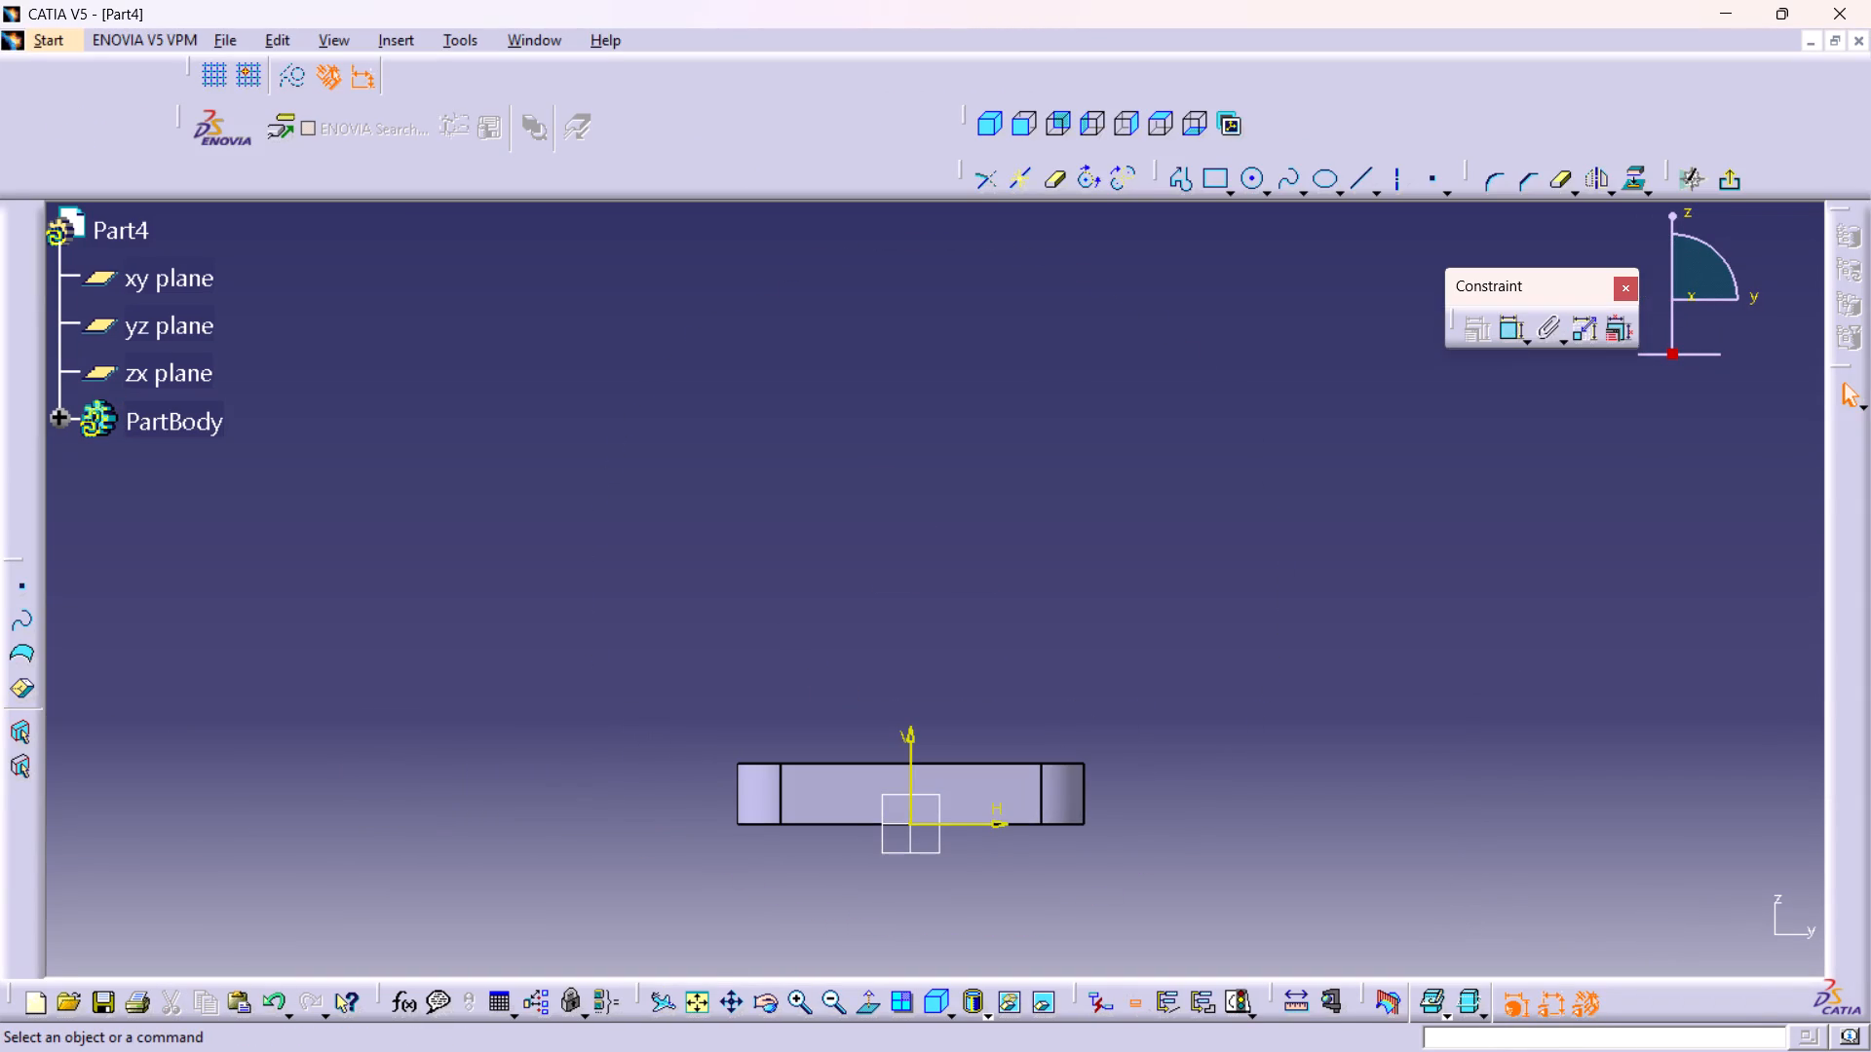
pyautogui.moveTo(1250, 172); pyautogui.dragTo(1246, 183)
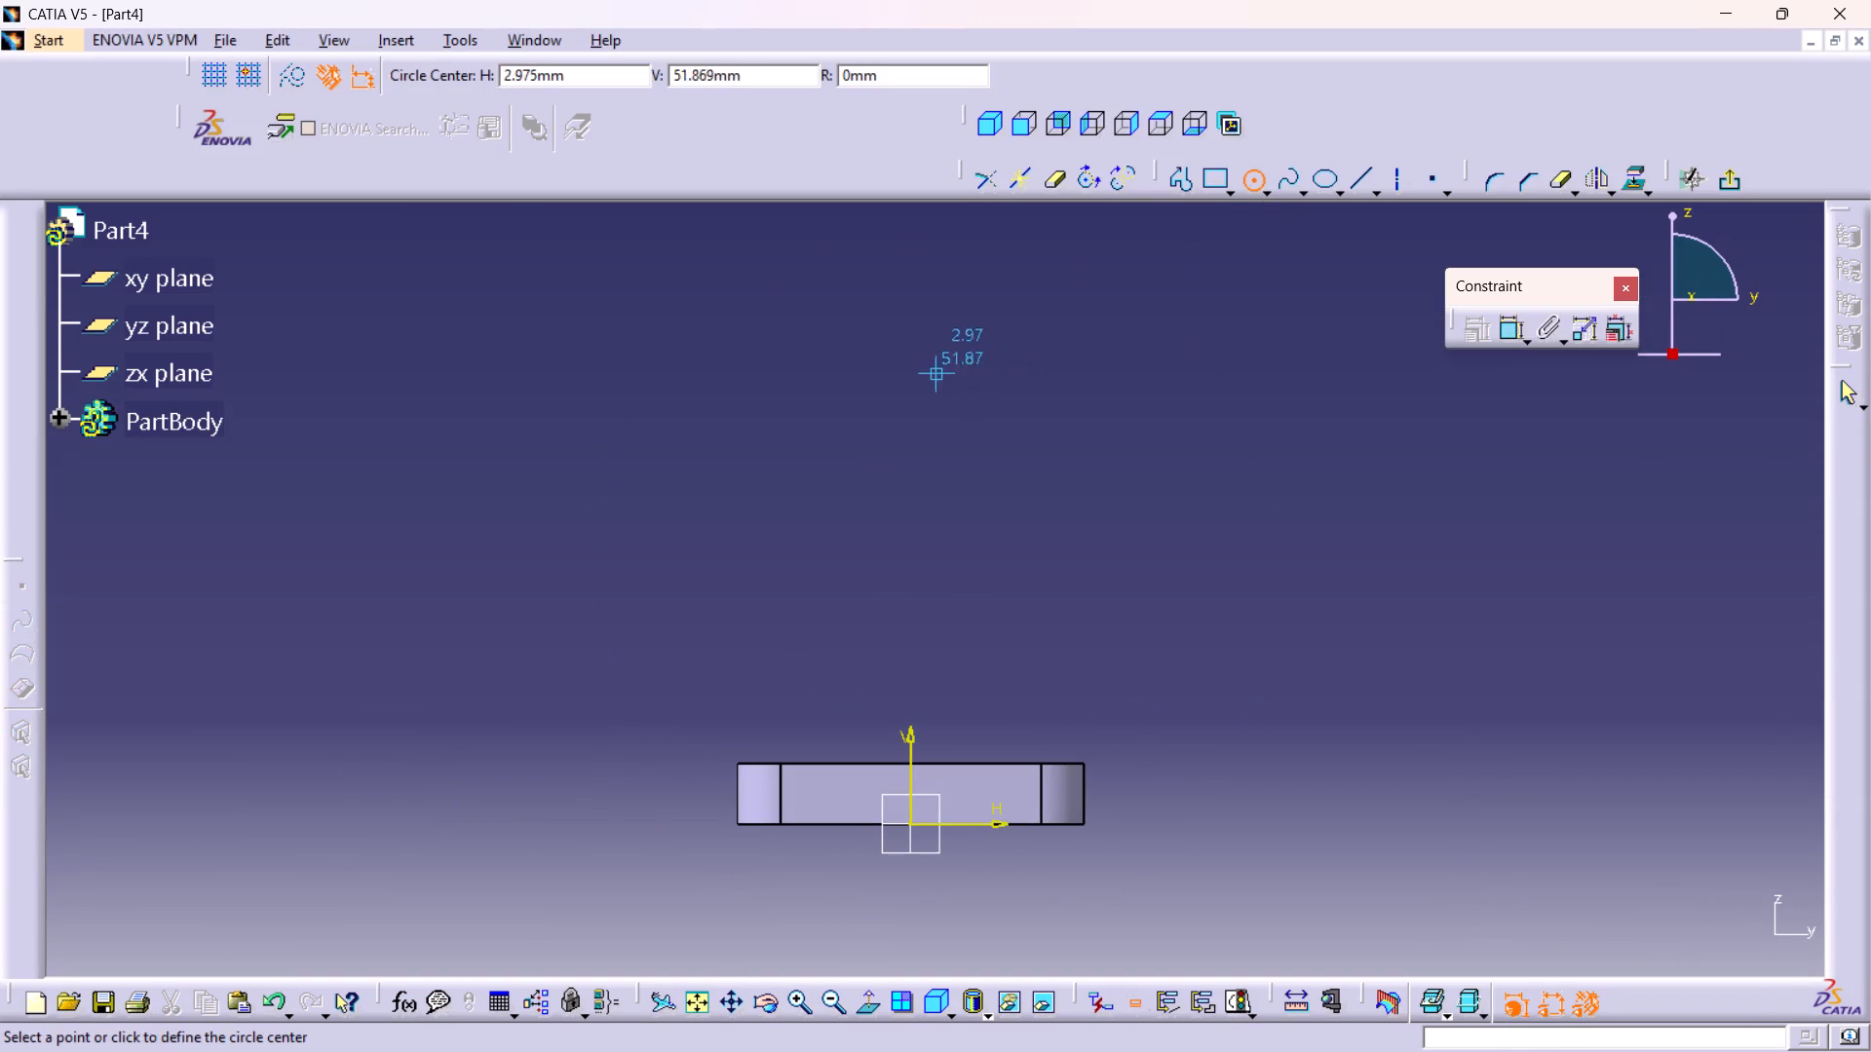
pyautogui.click(913, 369)
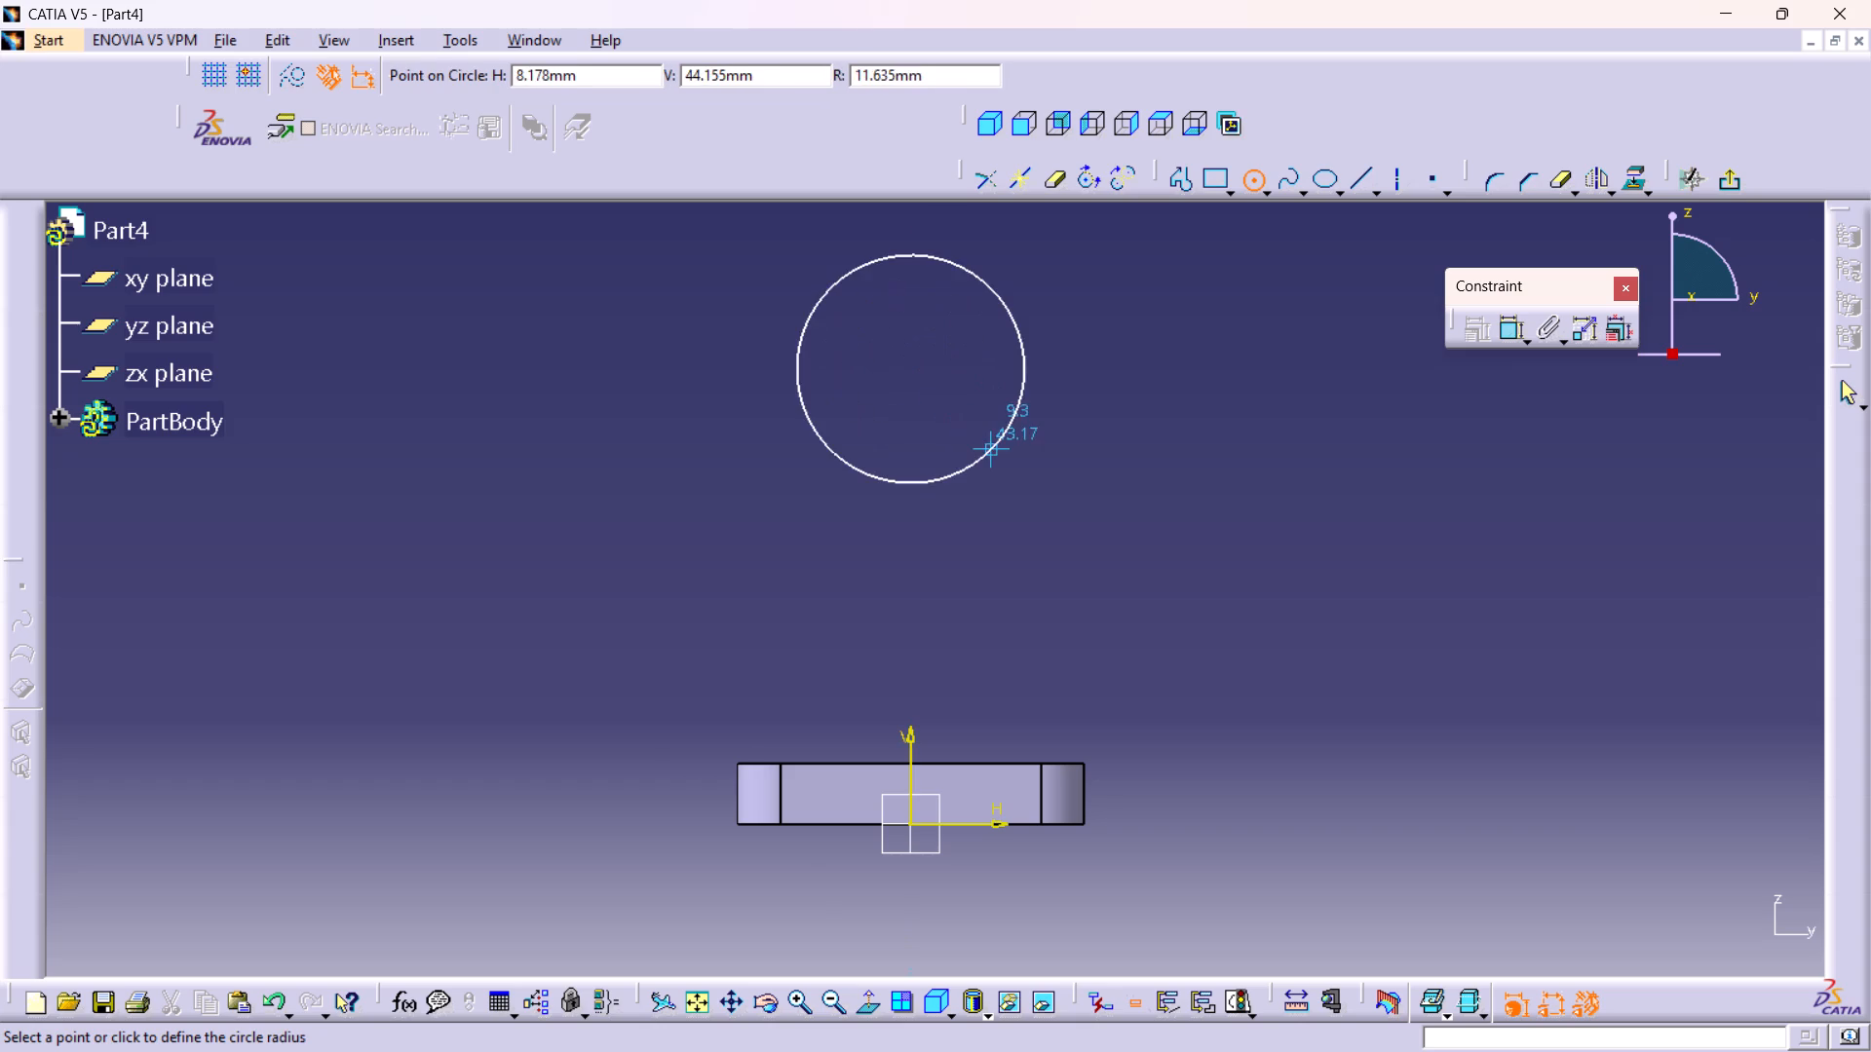
pyautogui.click(996, 455)
# Draw a vertical profile line about 43 mm long left of the circle, ending just above the plate.
pyautogui.doubleClick(1185, 172)
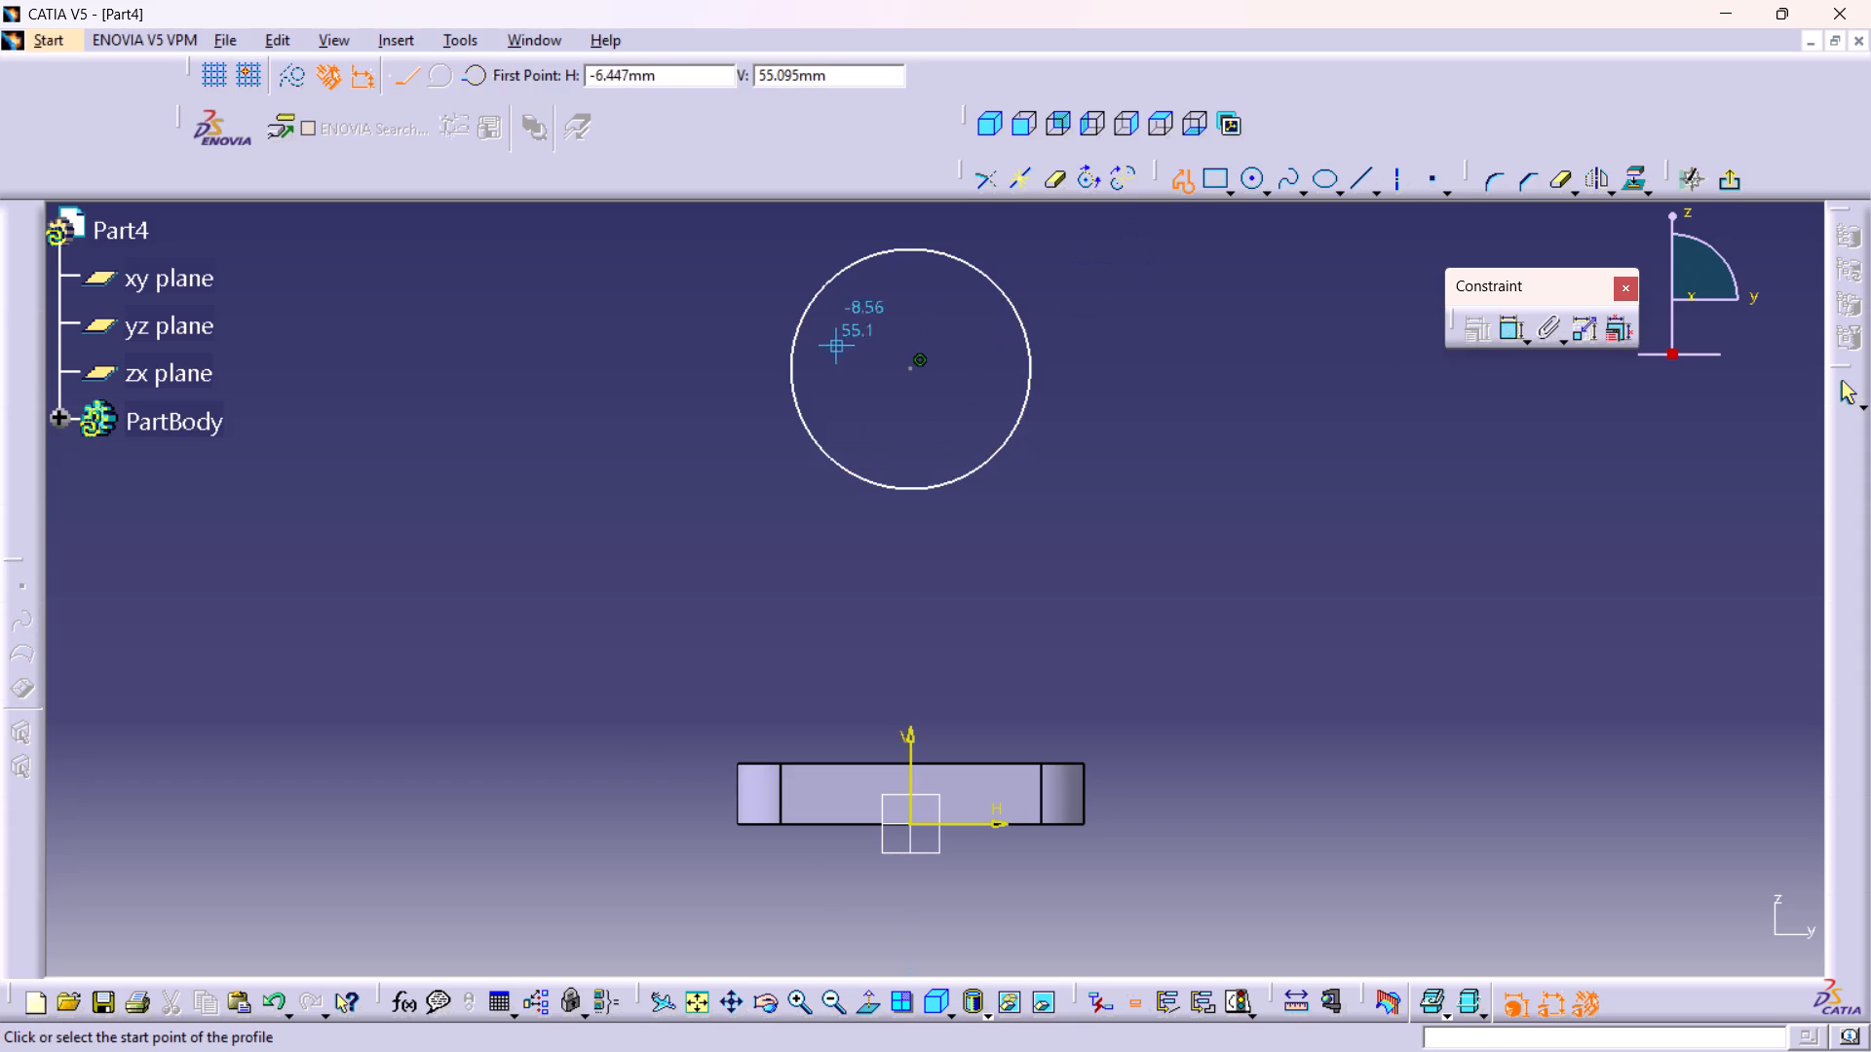
pyautogui.moveTo(758, 350); pyautogui.dragTo(768, 373)
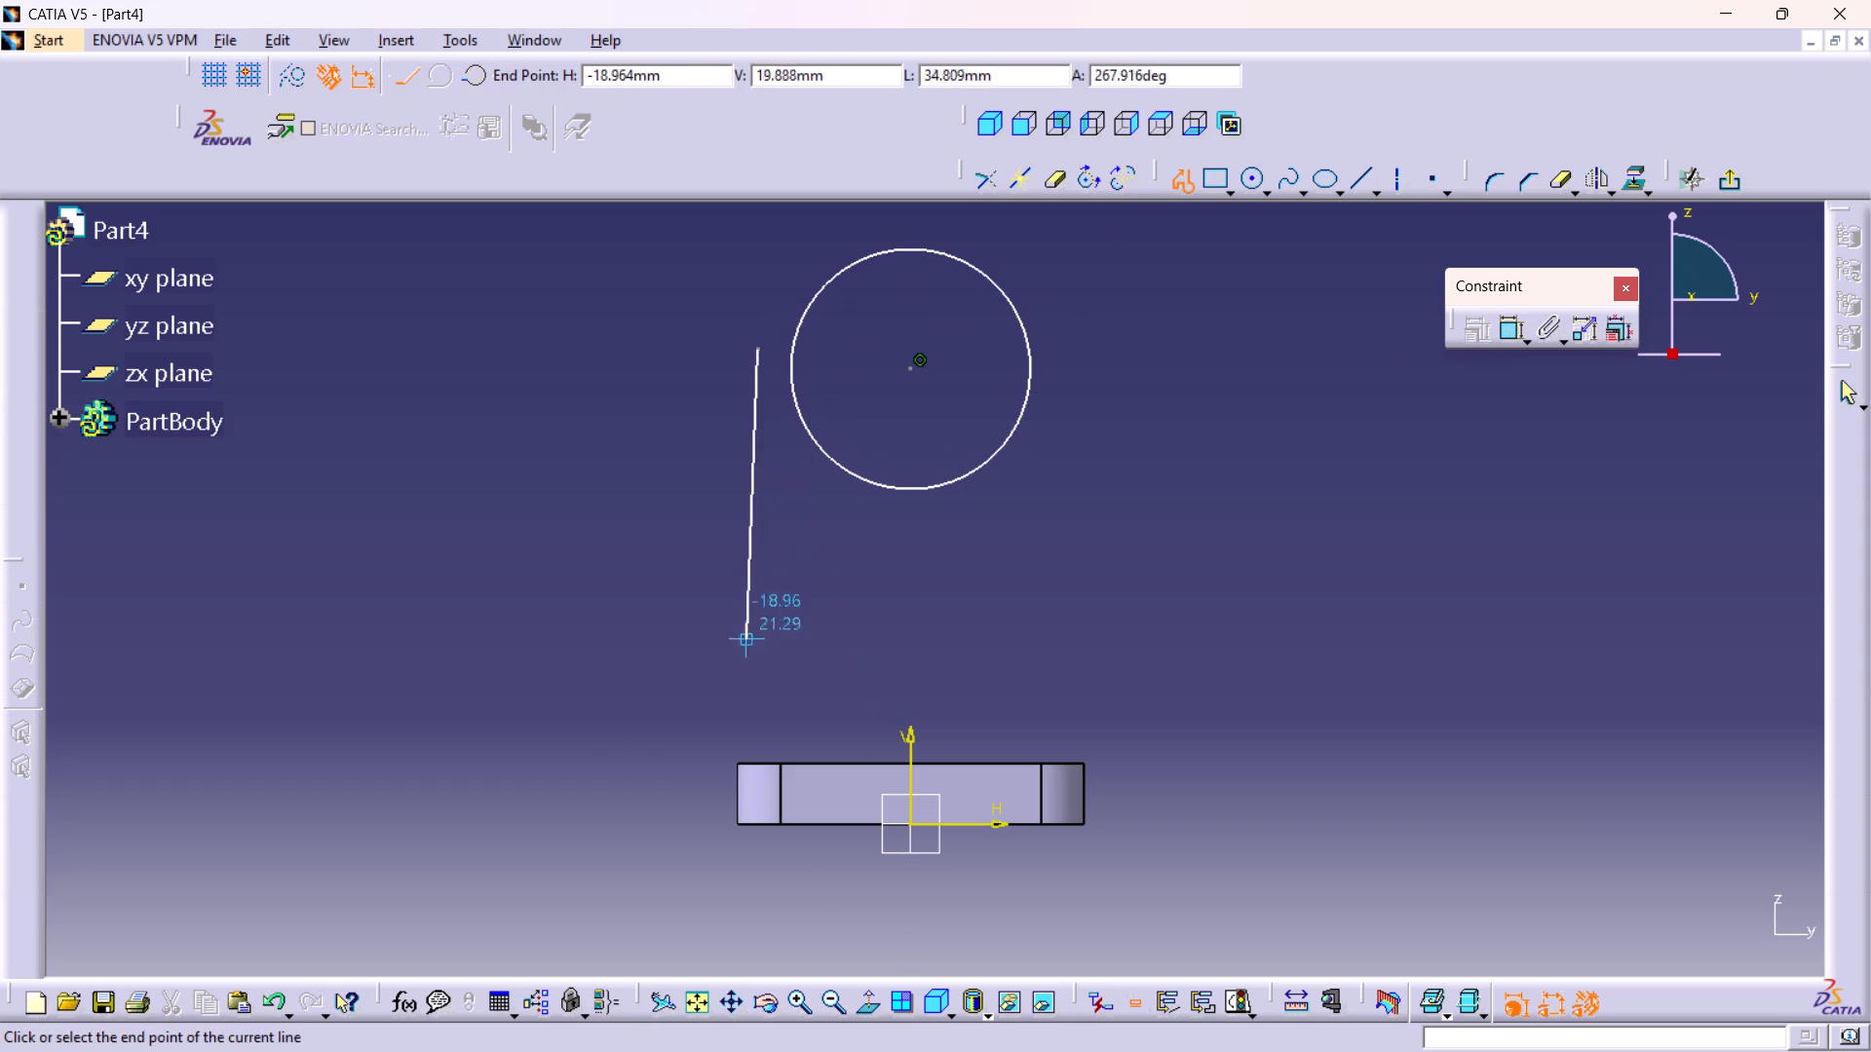
pyautogui.click(759, 725)
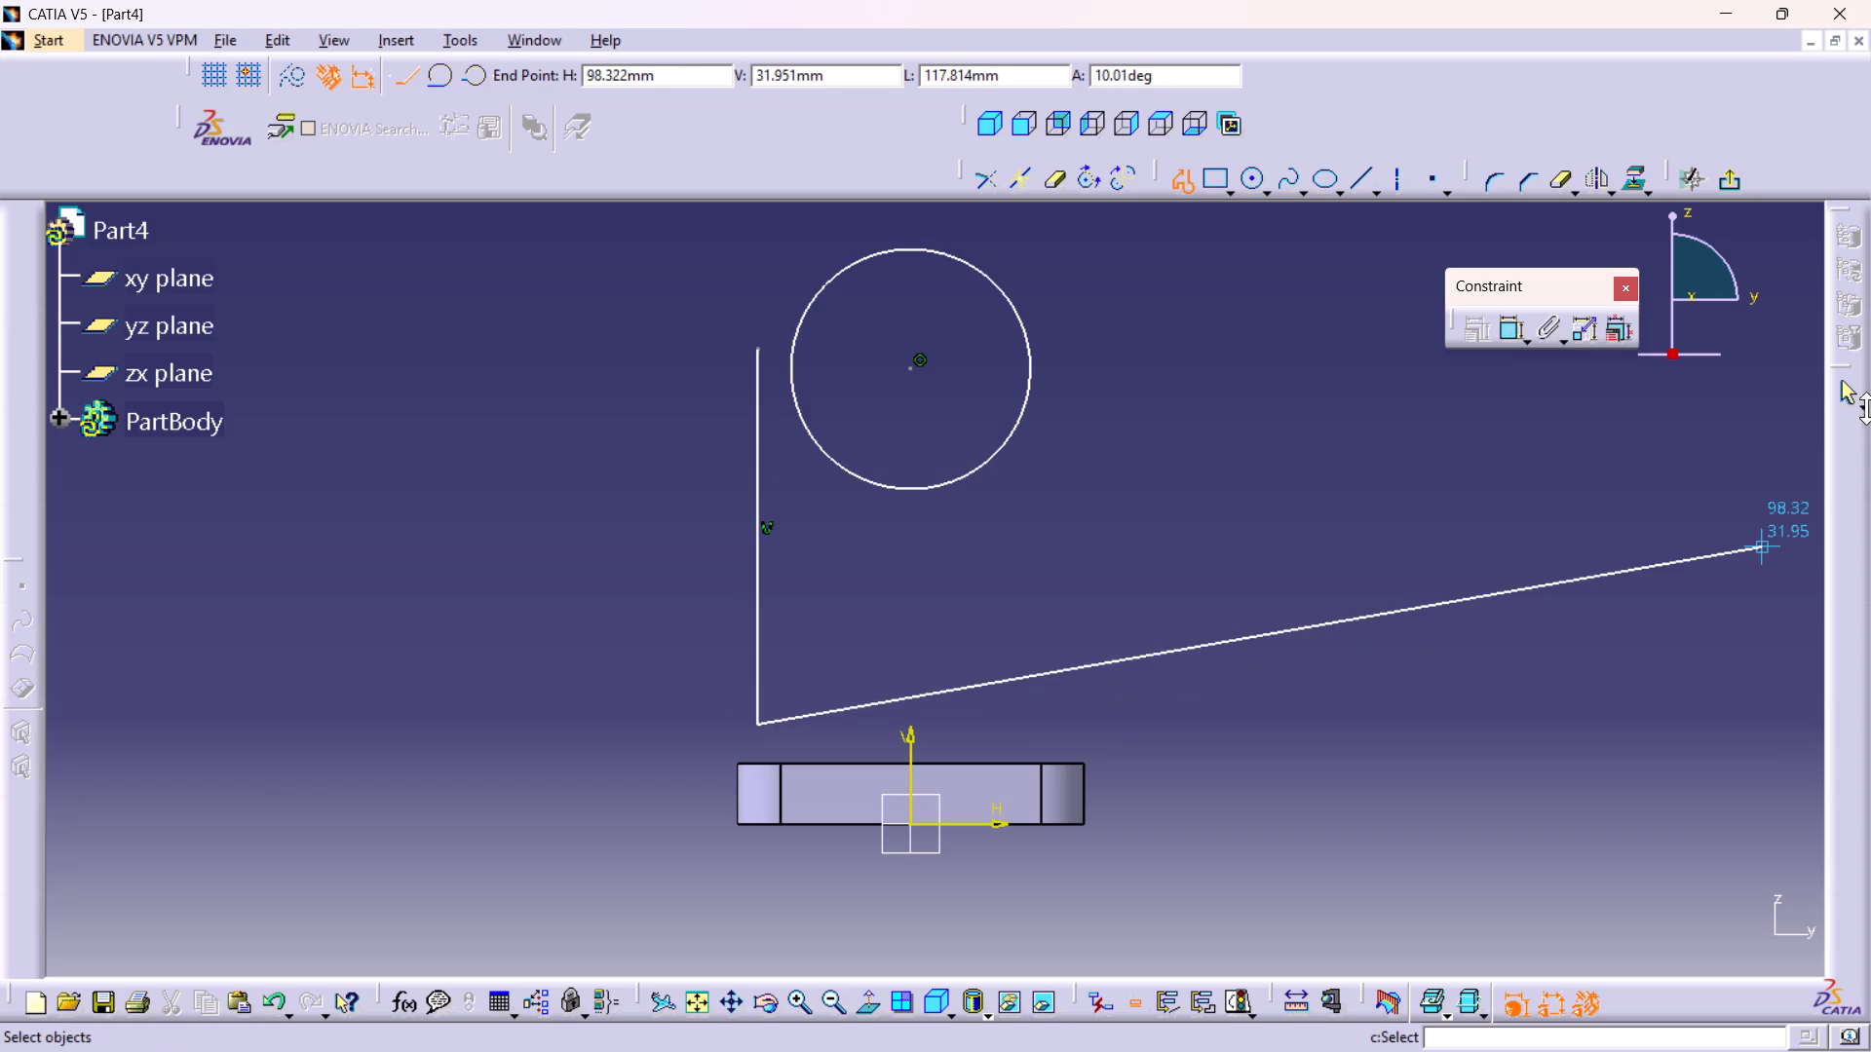
pyautogui.click(1846, 394)
pyautogui.click(1020, 567)
# Dimension the circle's diameter and set it to 40 mm.
pyautogui.moveTo(882, 592); pyautogui.dragTo(968, 636, button='middle')
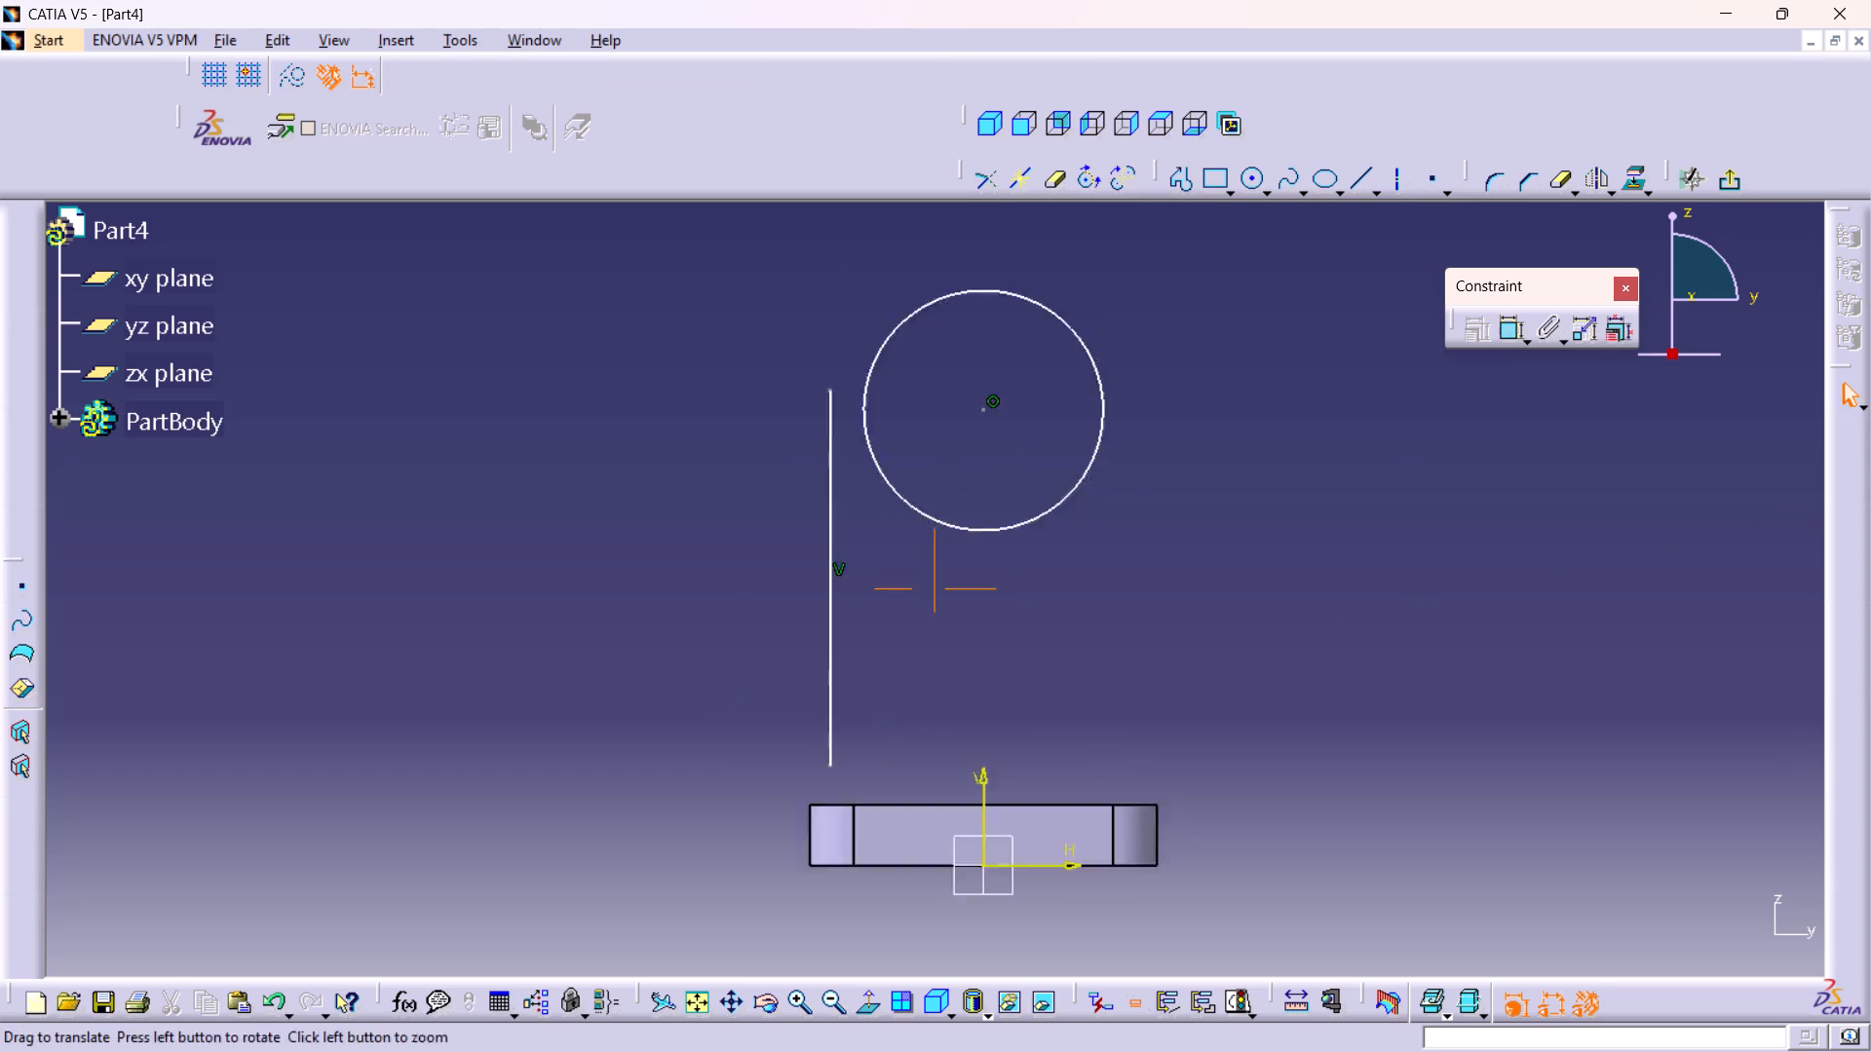
pyautogui.moveTo(968, 636); pyautogui.dragTo(999, 622, button='middle')
pyautogui.click(1508, 334)
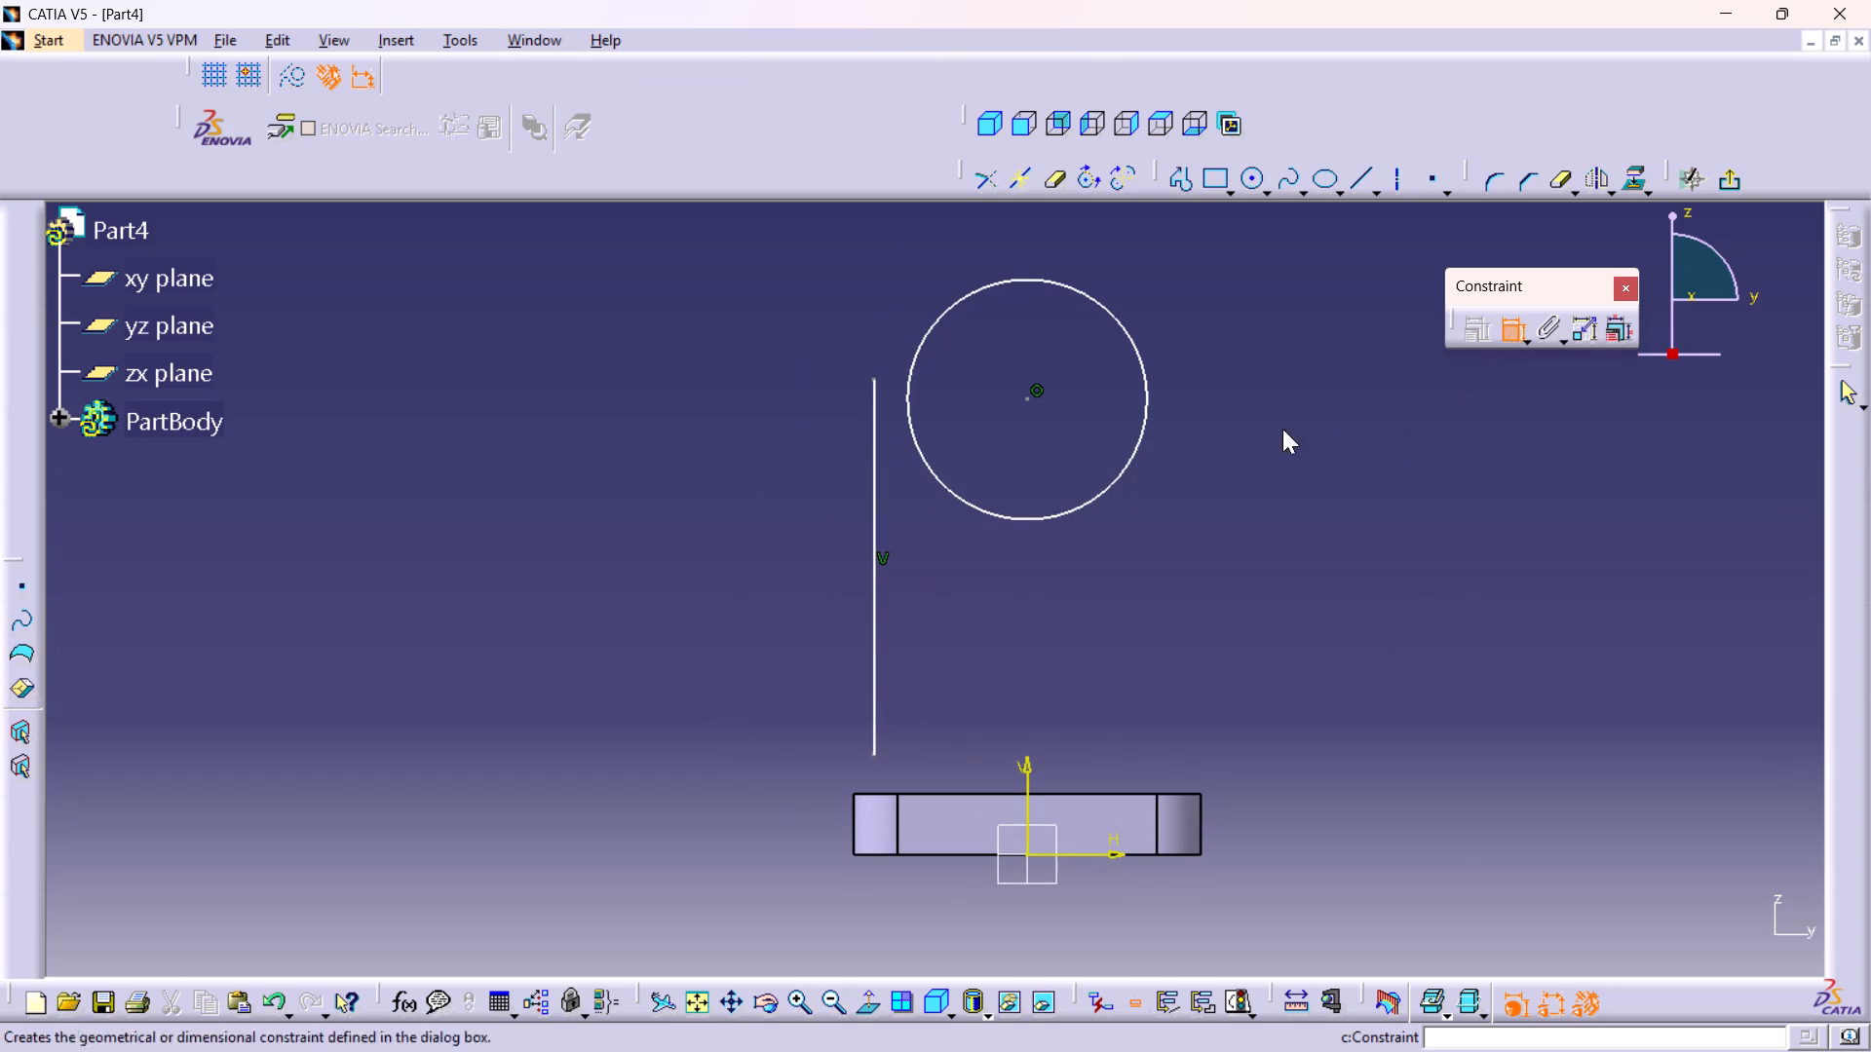
pyautogui.moveTo(1136, 463); pyautogui.dragTo(1146, 460)
pyautogui.click(1264, 405)
pyautogui.doubleClick(1269, 402)
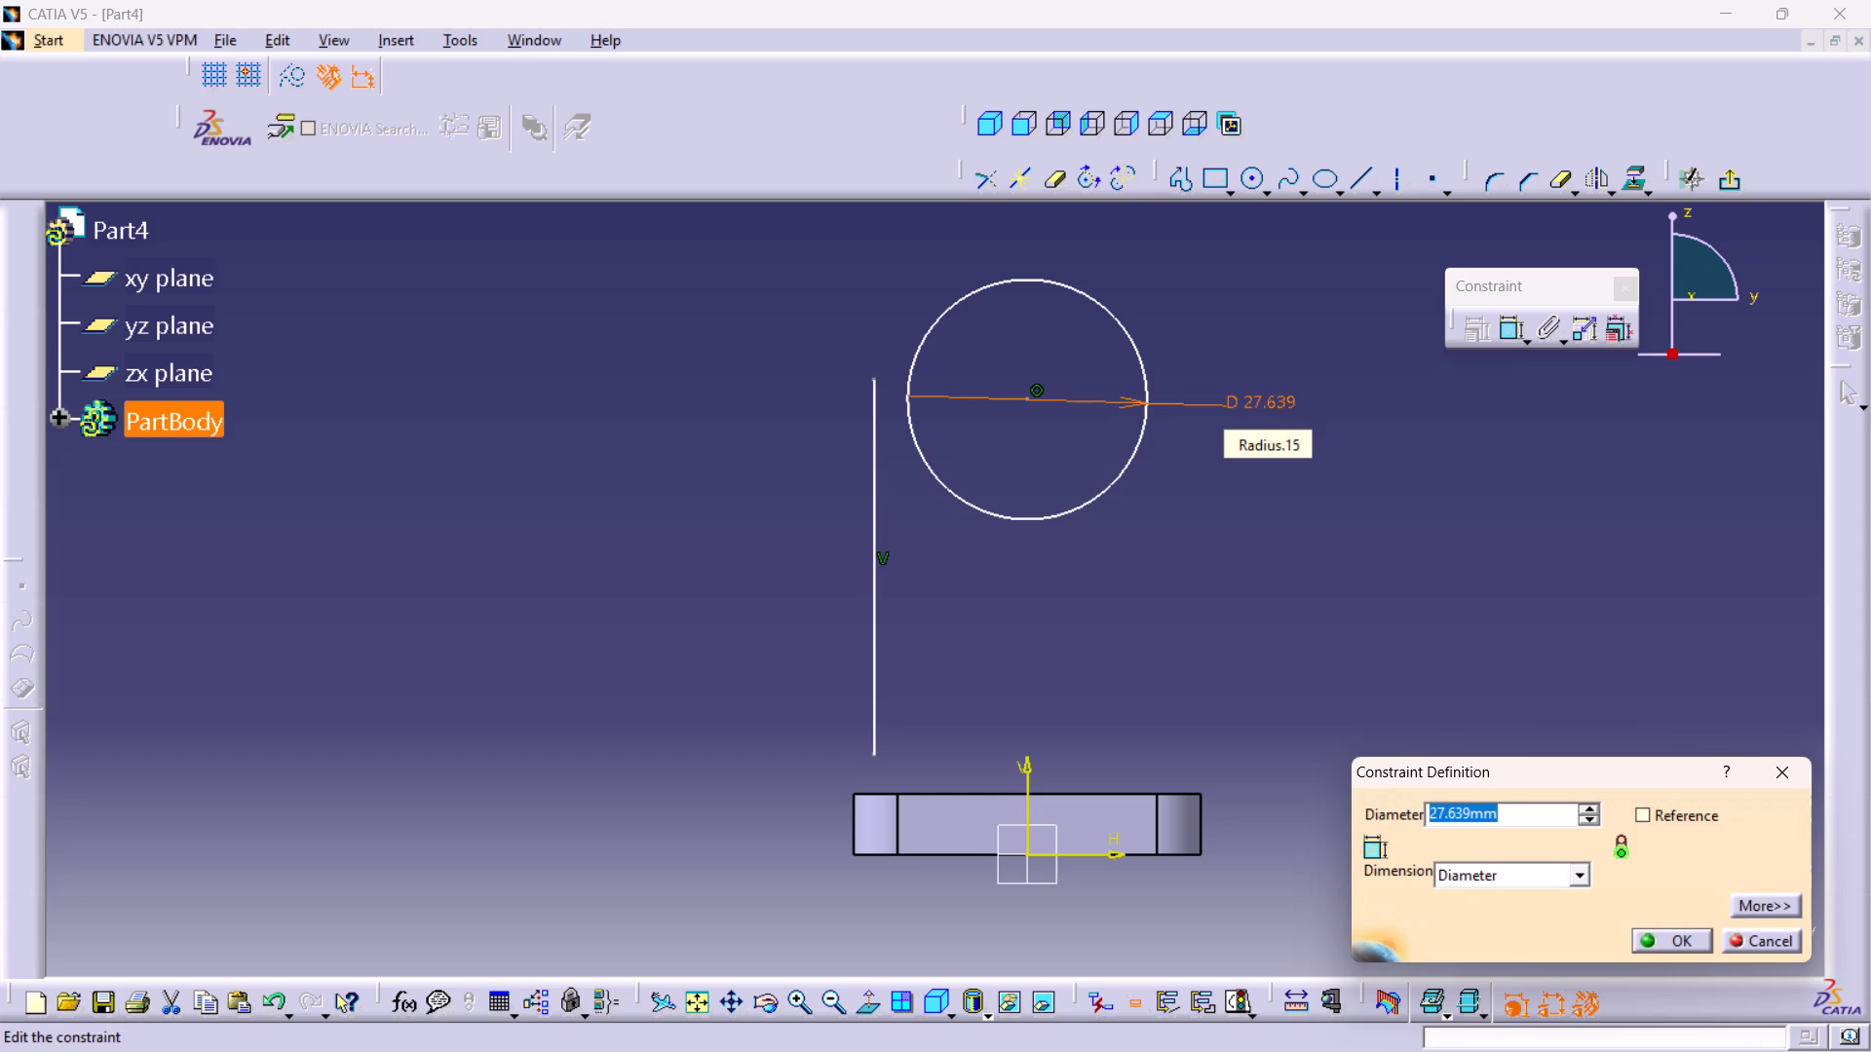
pyautogui.write('40')
pyautogui.press('Return')
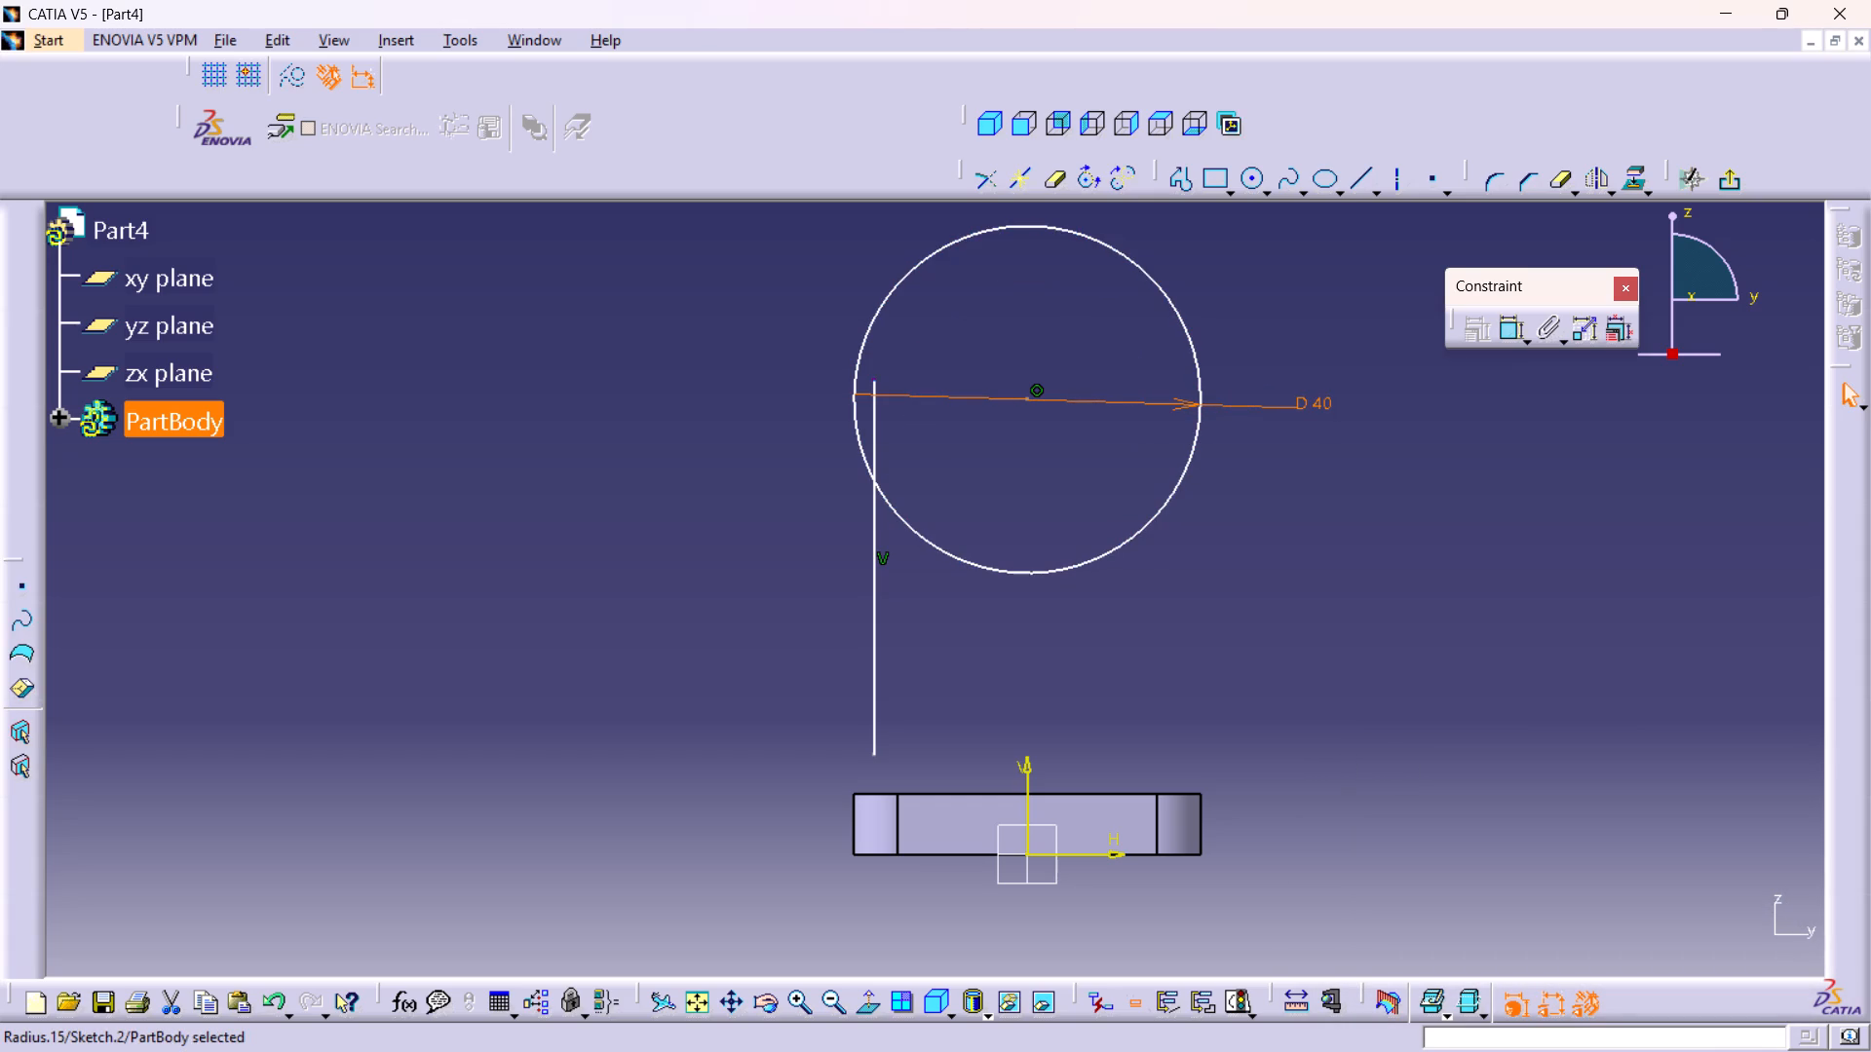
# Dimension the height of the circle's centre above the H axis and set it to 60 mm.
pyautogui.click(1026, 394)
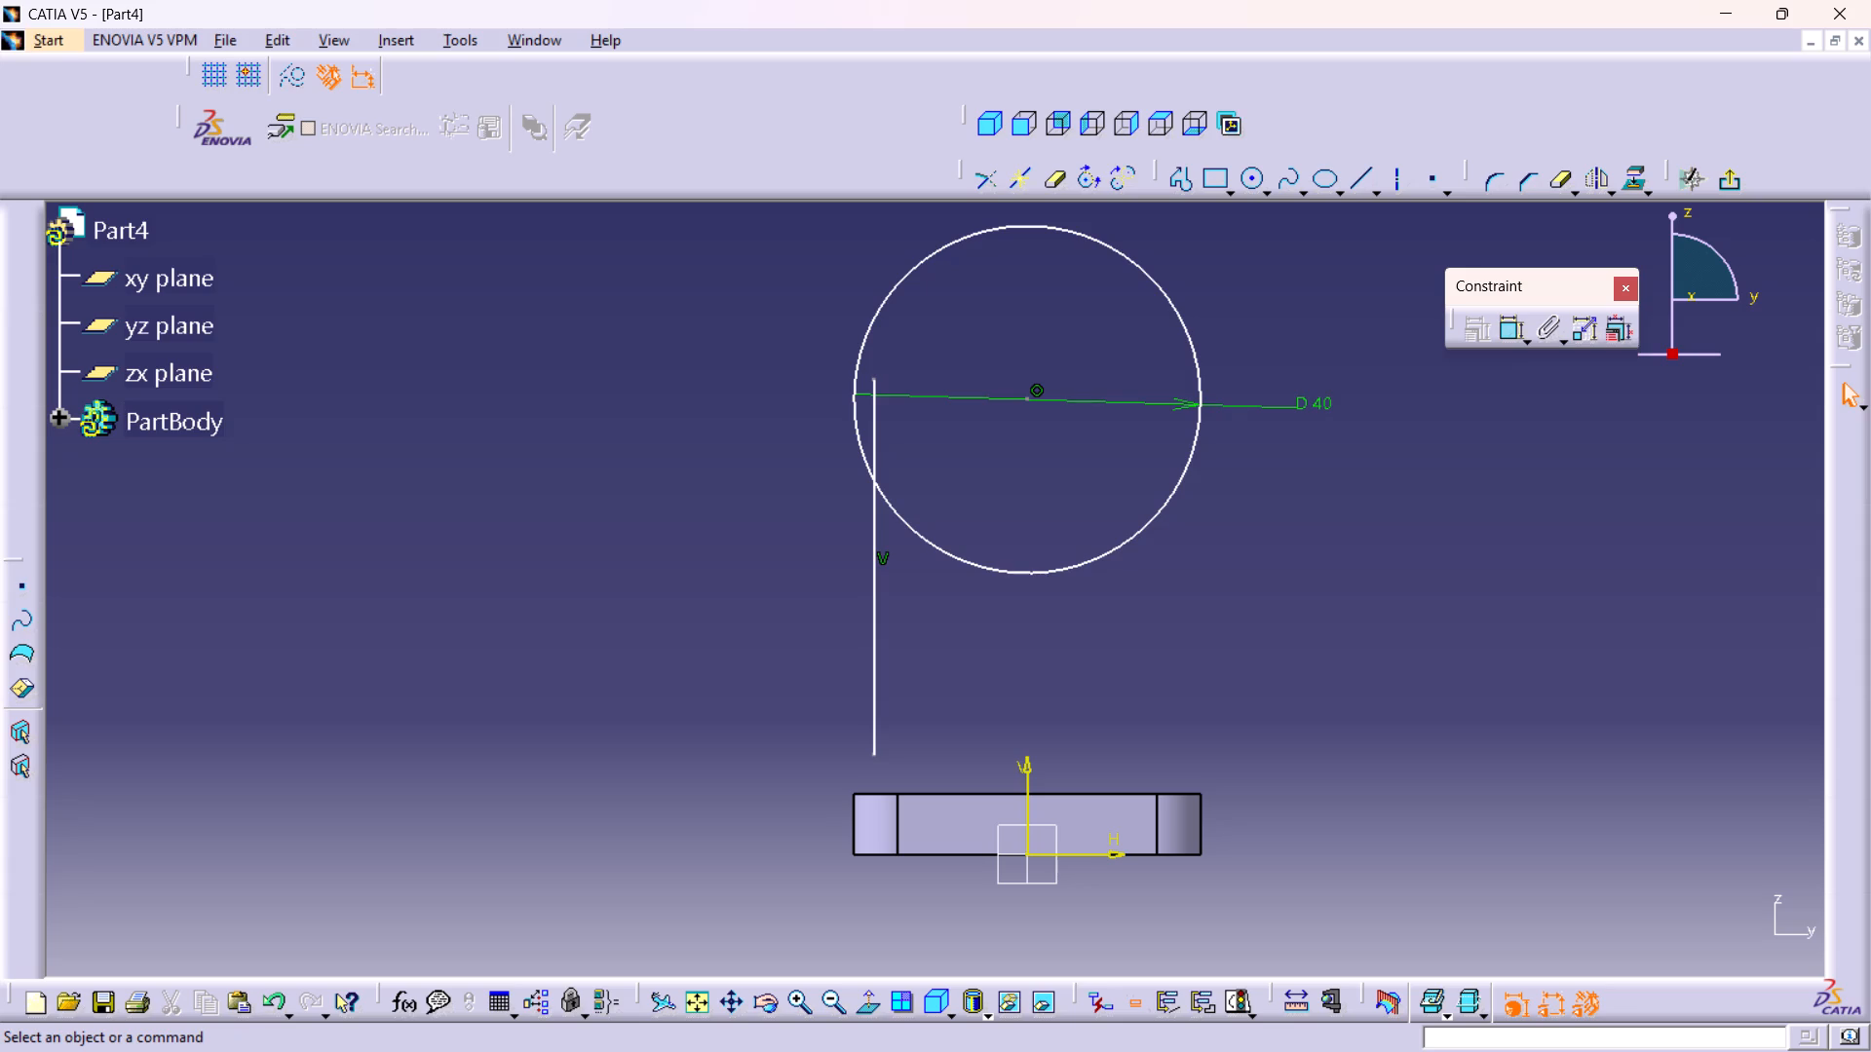
pyautogui.click(1029, 399)
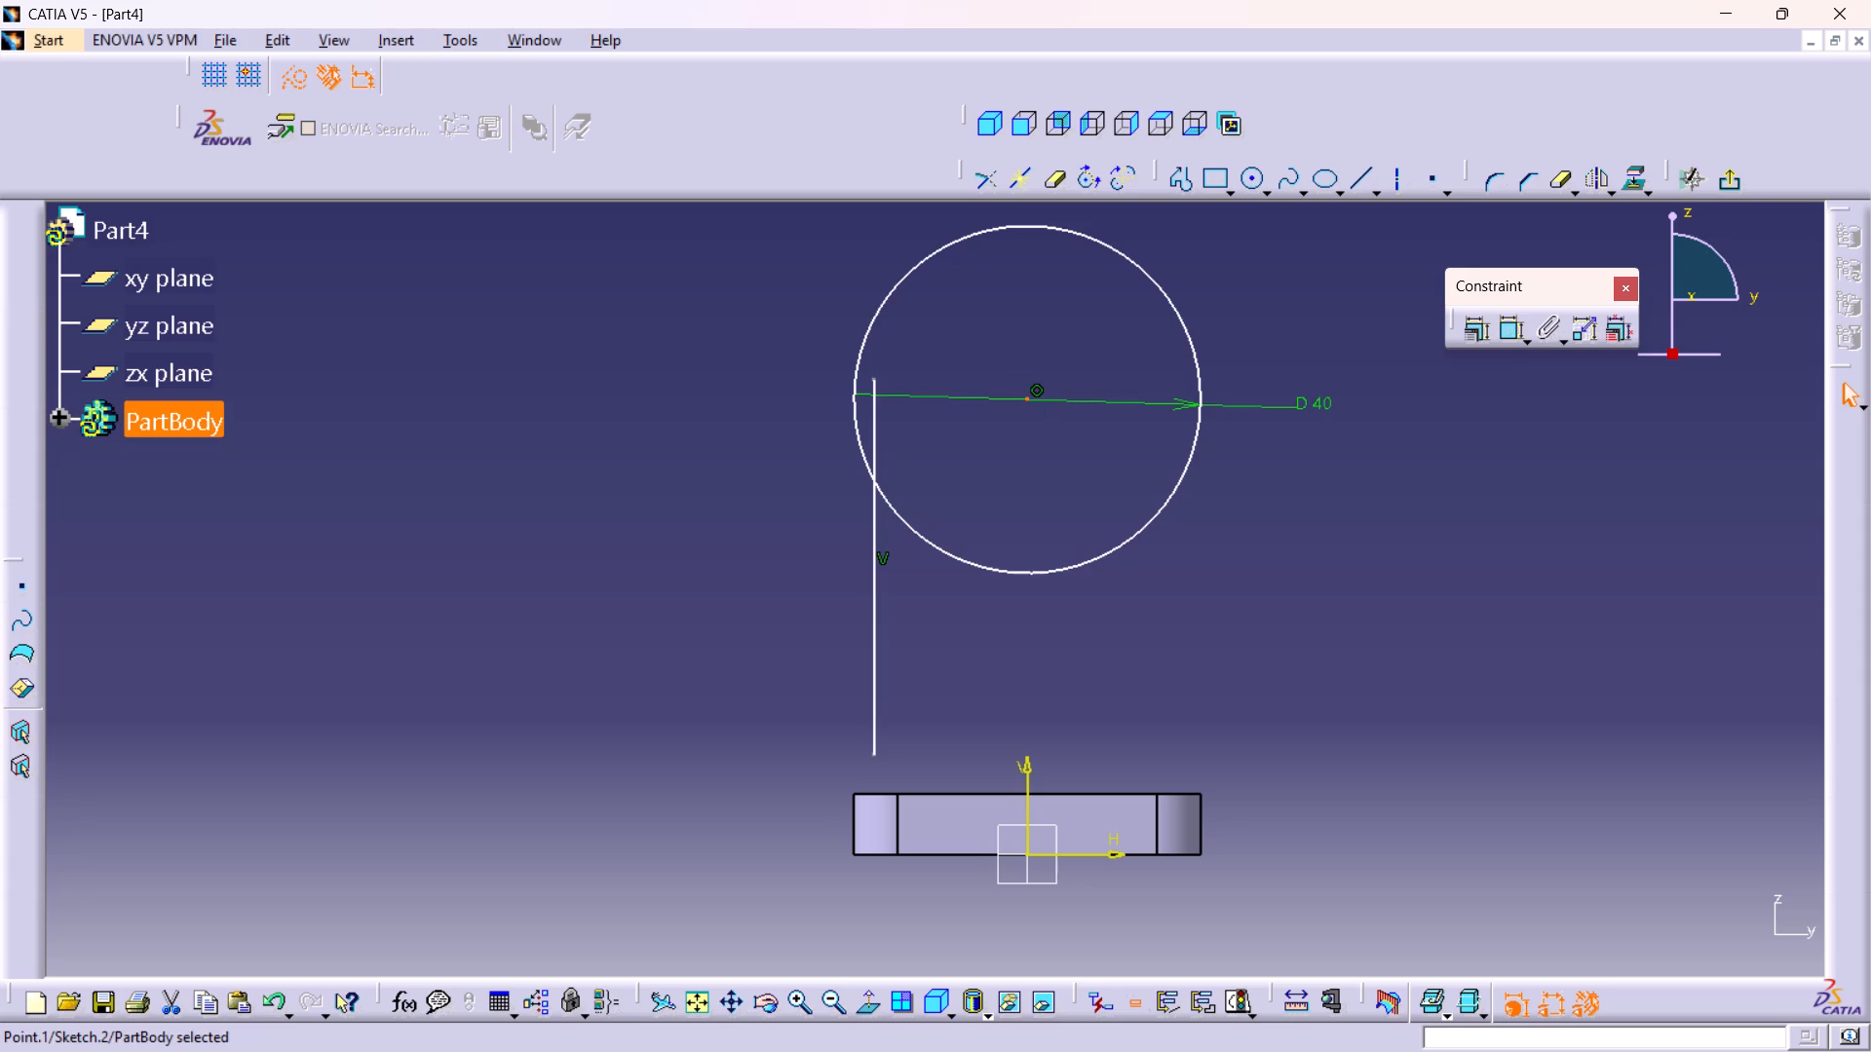
pyautogui.moveTo(1083, 856); pyautogui.dragTo(1106, 863)
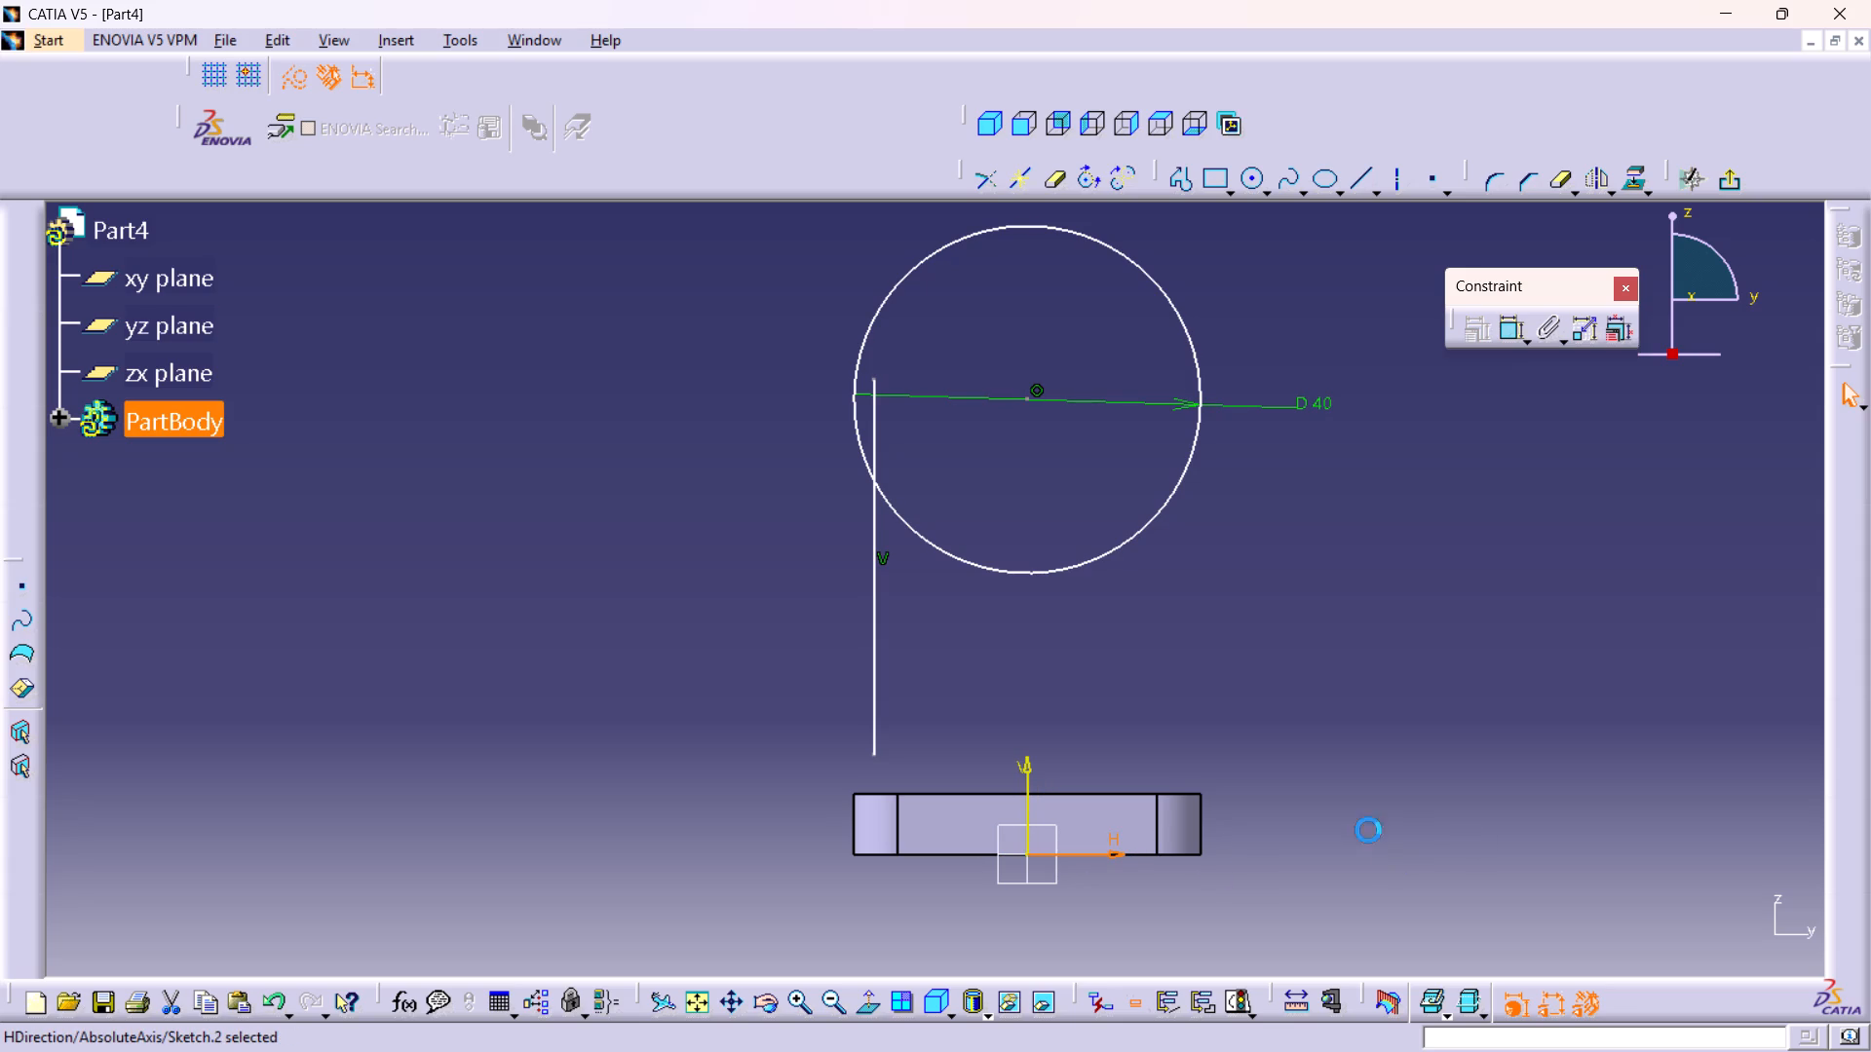
pyautogui.doubleClick(1514, 334)
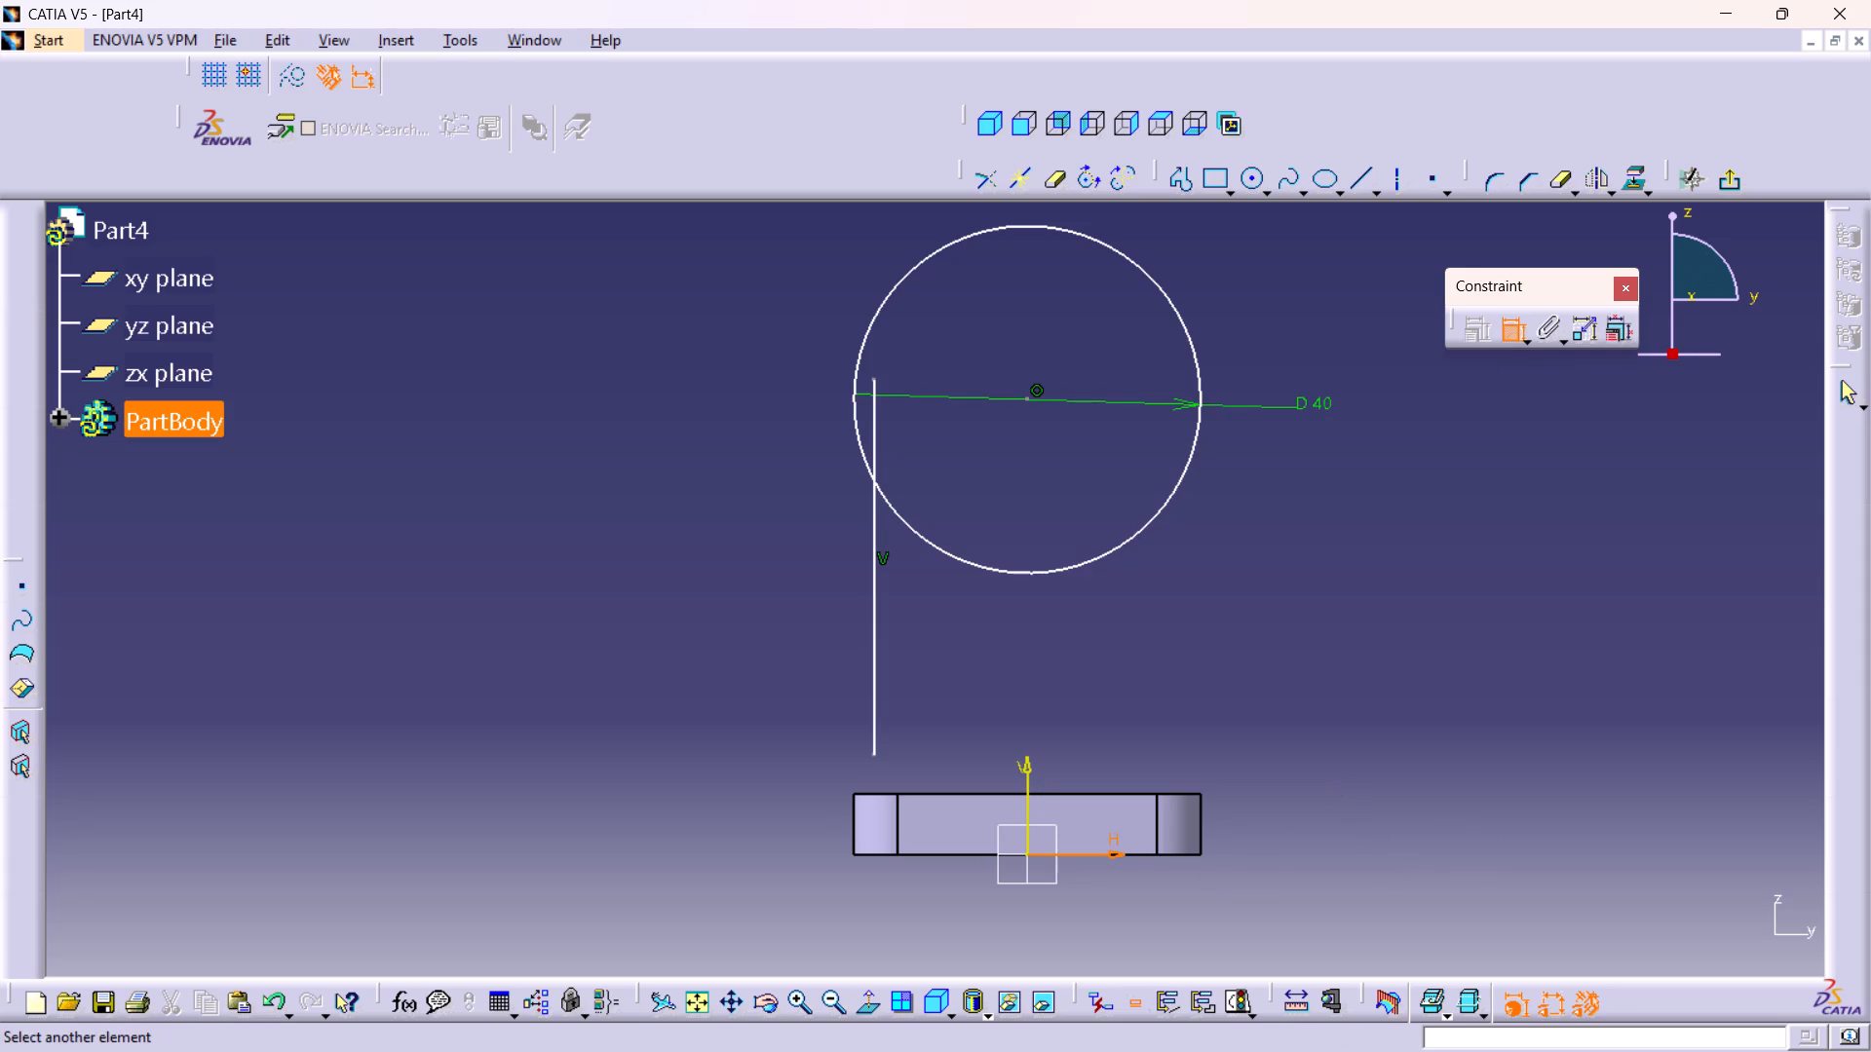
pyautogui.click(1025, 396)
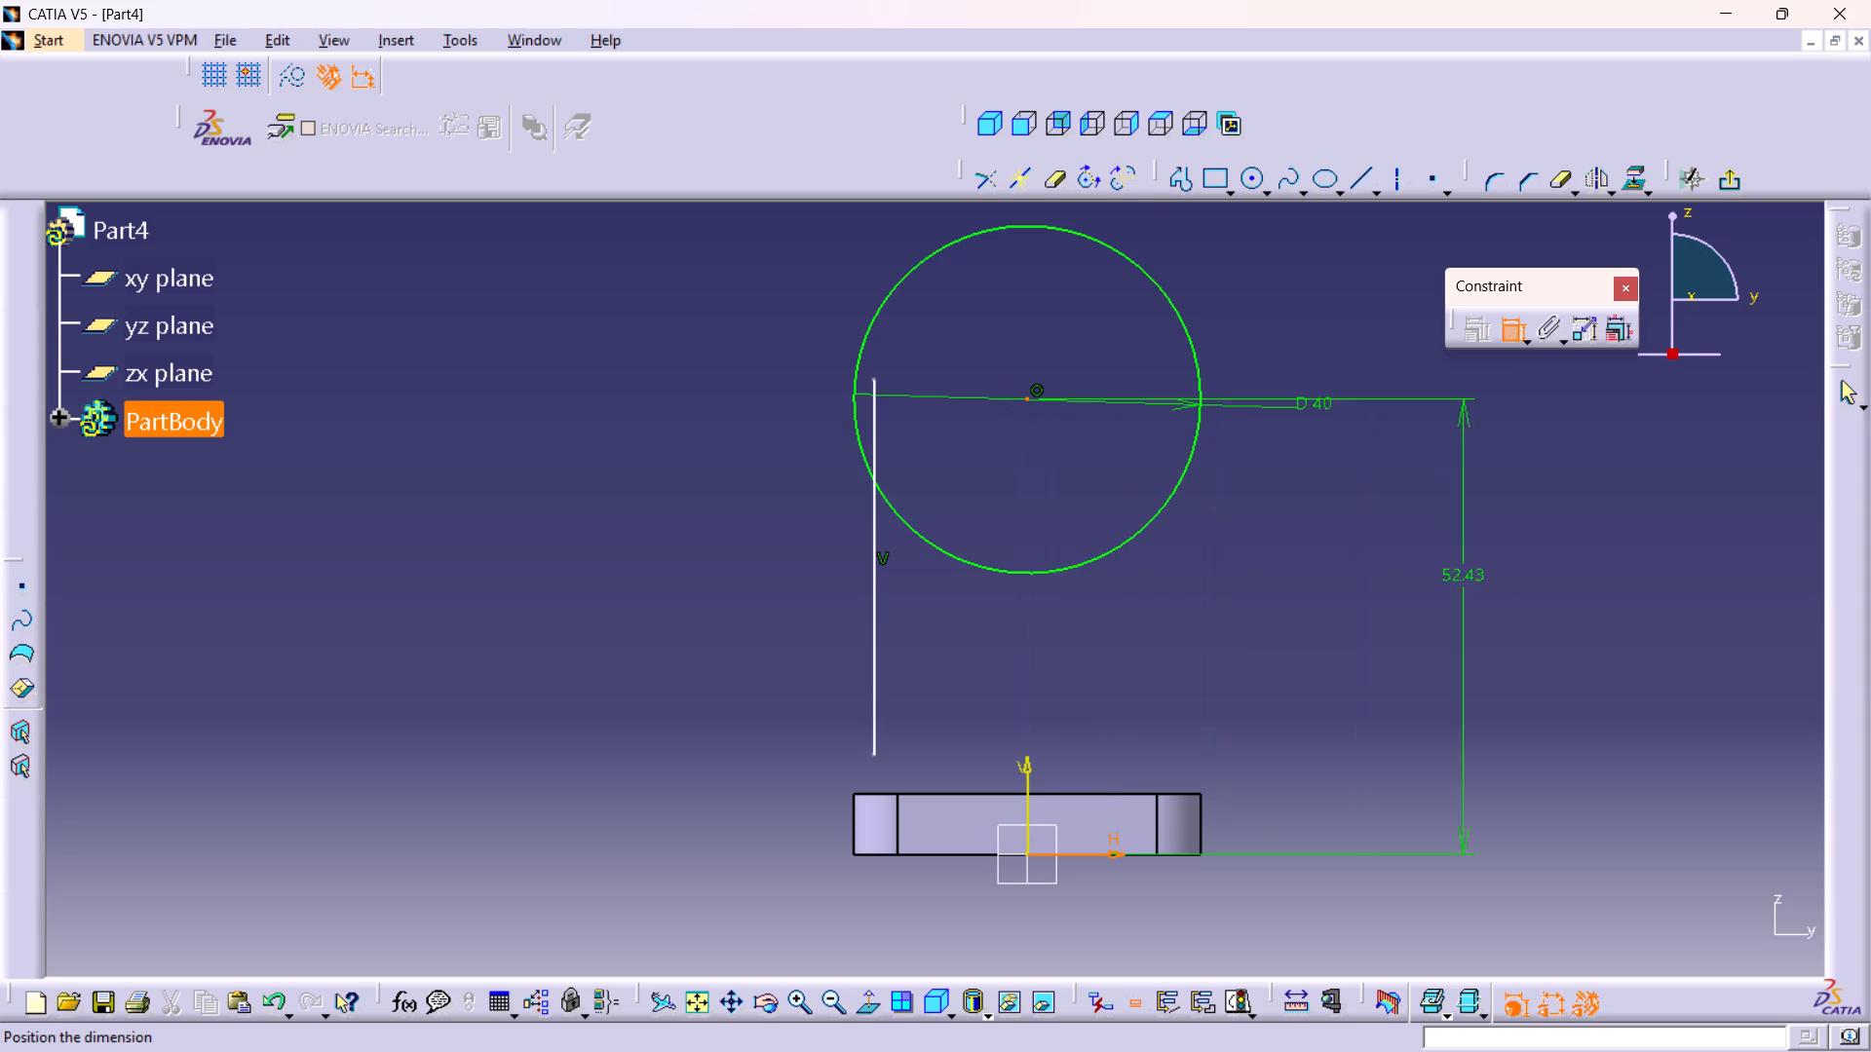
pyautogui.click(1545, 594)
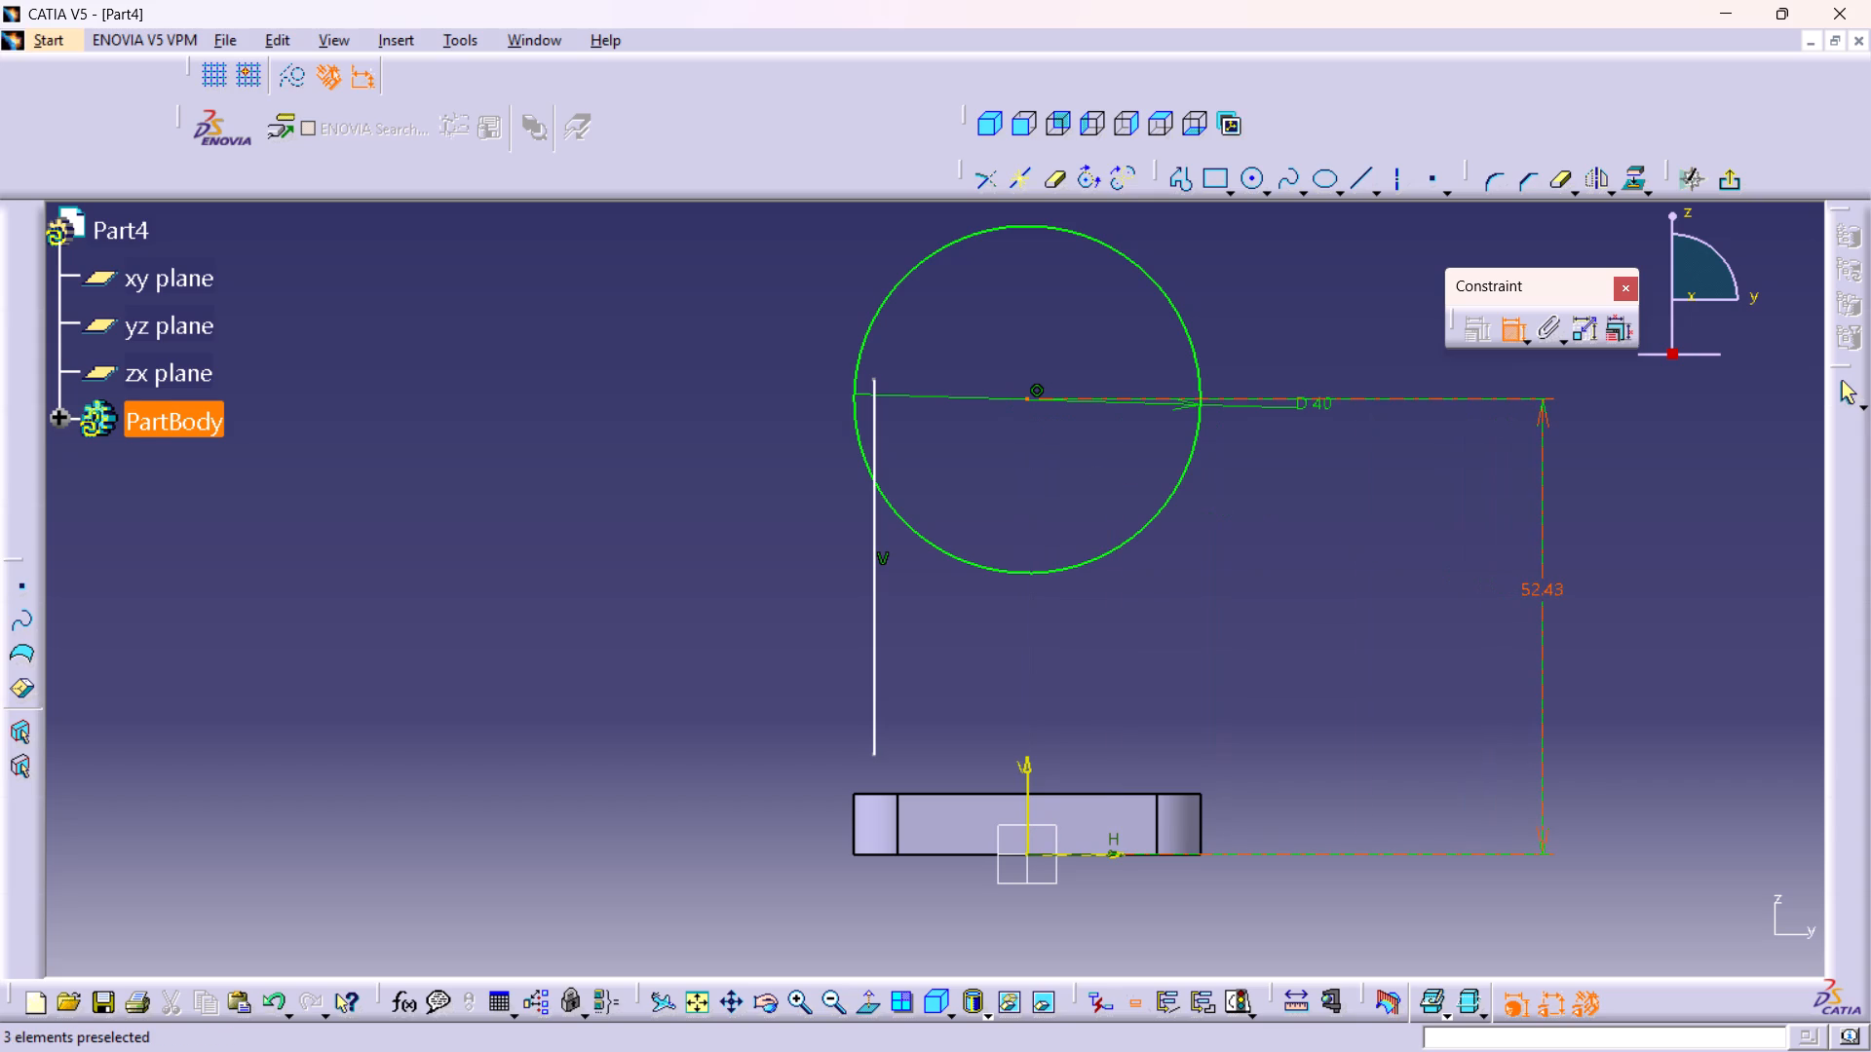
pyautogui.doubleClick(1544, 586)
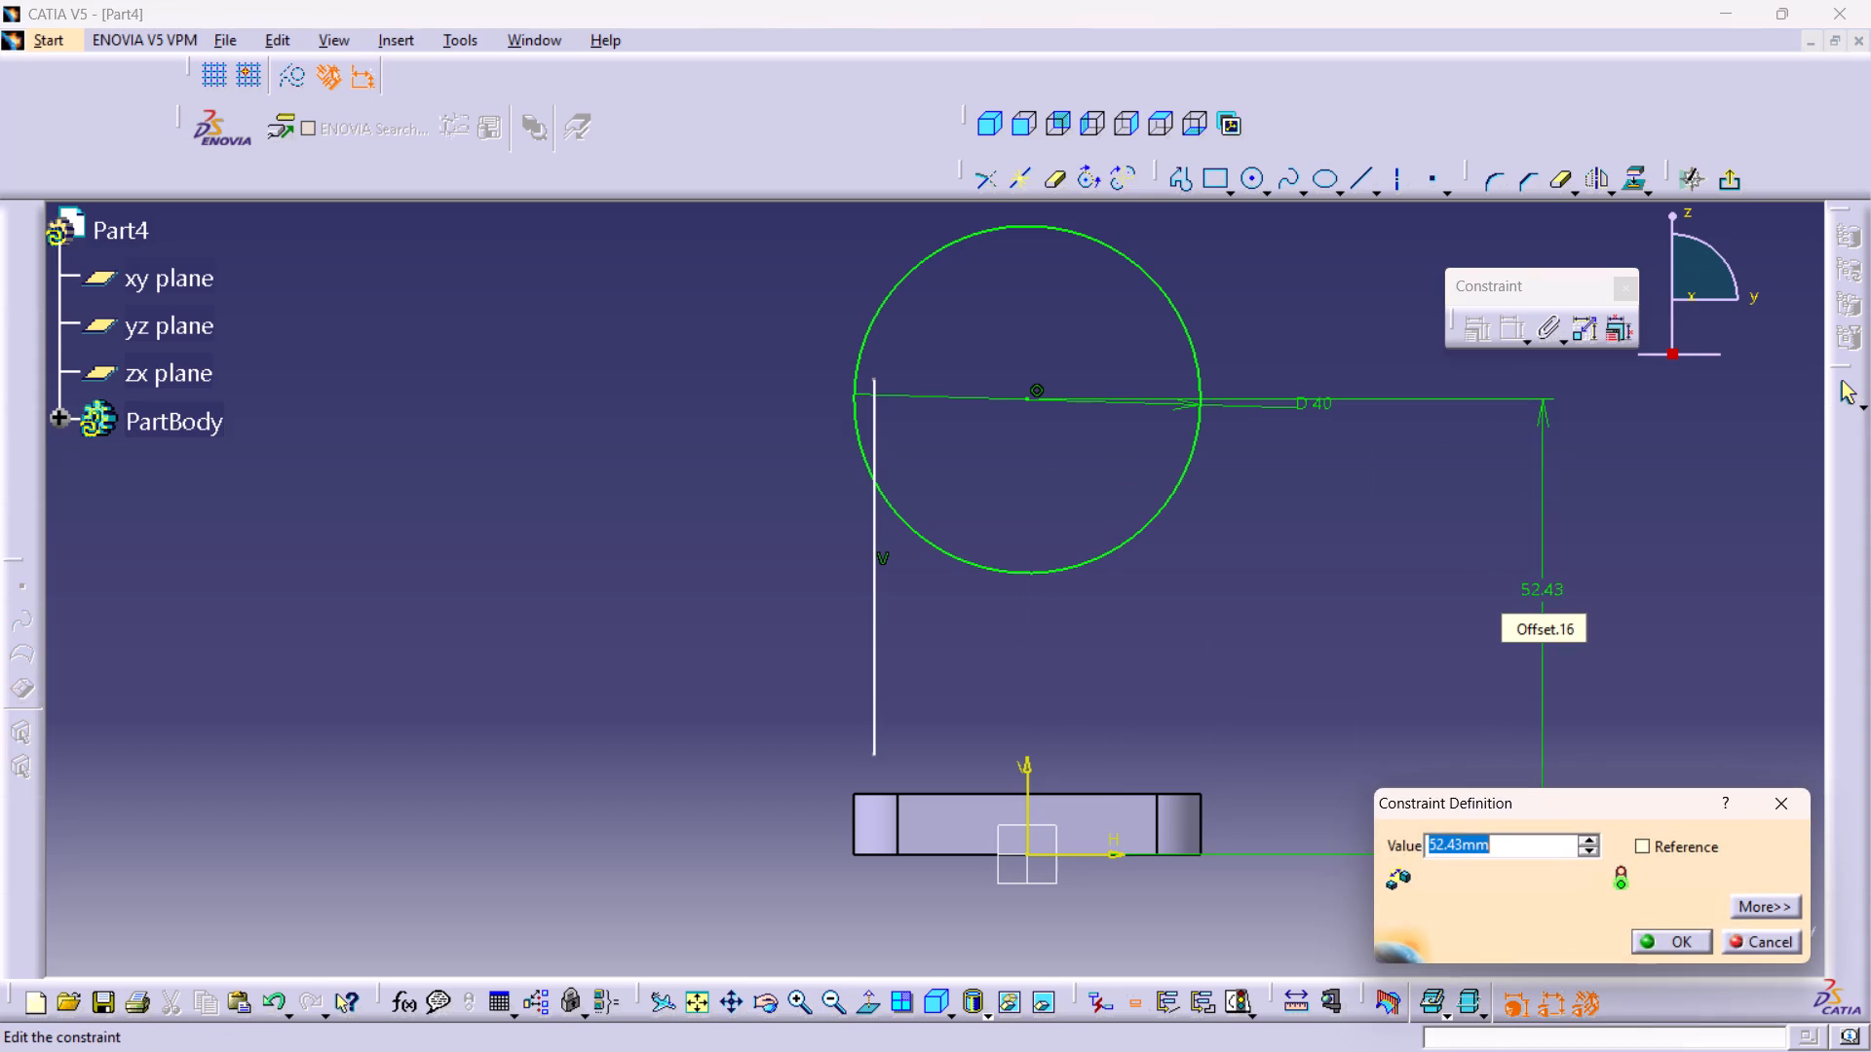
pyautogui.write('60')
pyautogui.press('Return')
# Make the vertical line's upper endpoint coincident with the circle.
pyautogui.moveTo(1154, 622); pyautogui.dragTo(1218, 729, button='middle')
pyautogui.click(935, 487)
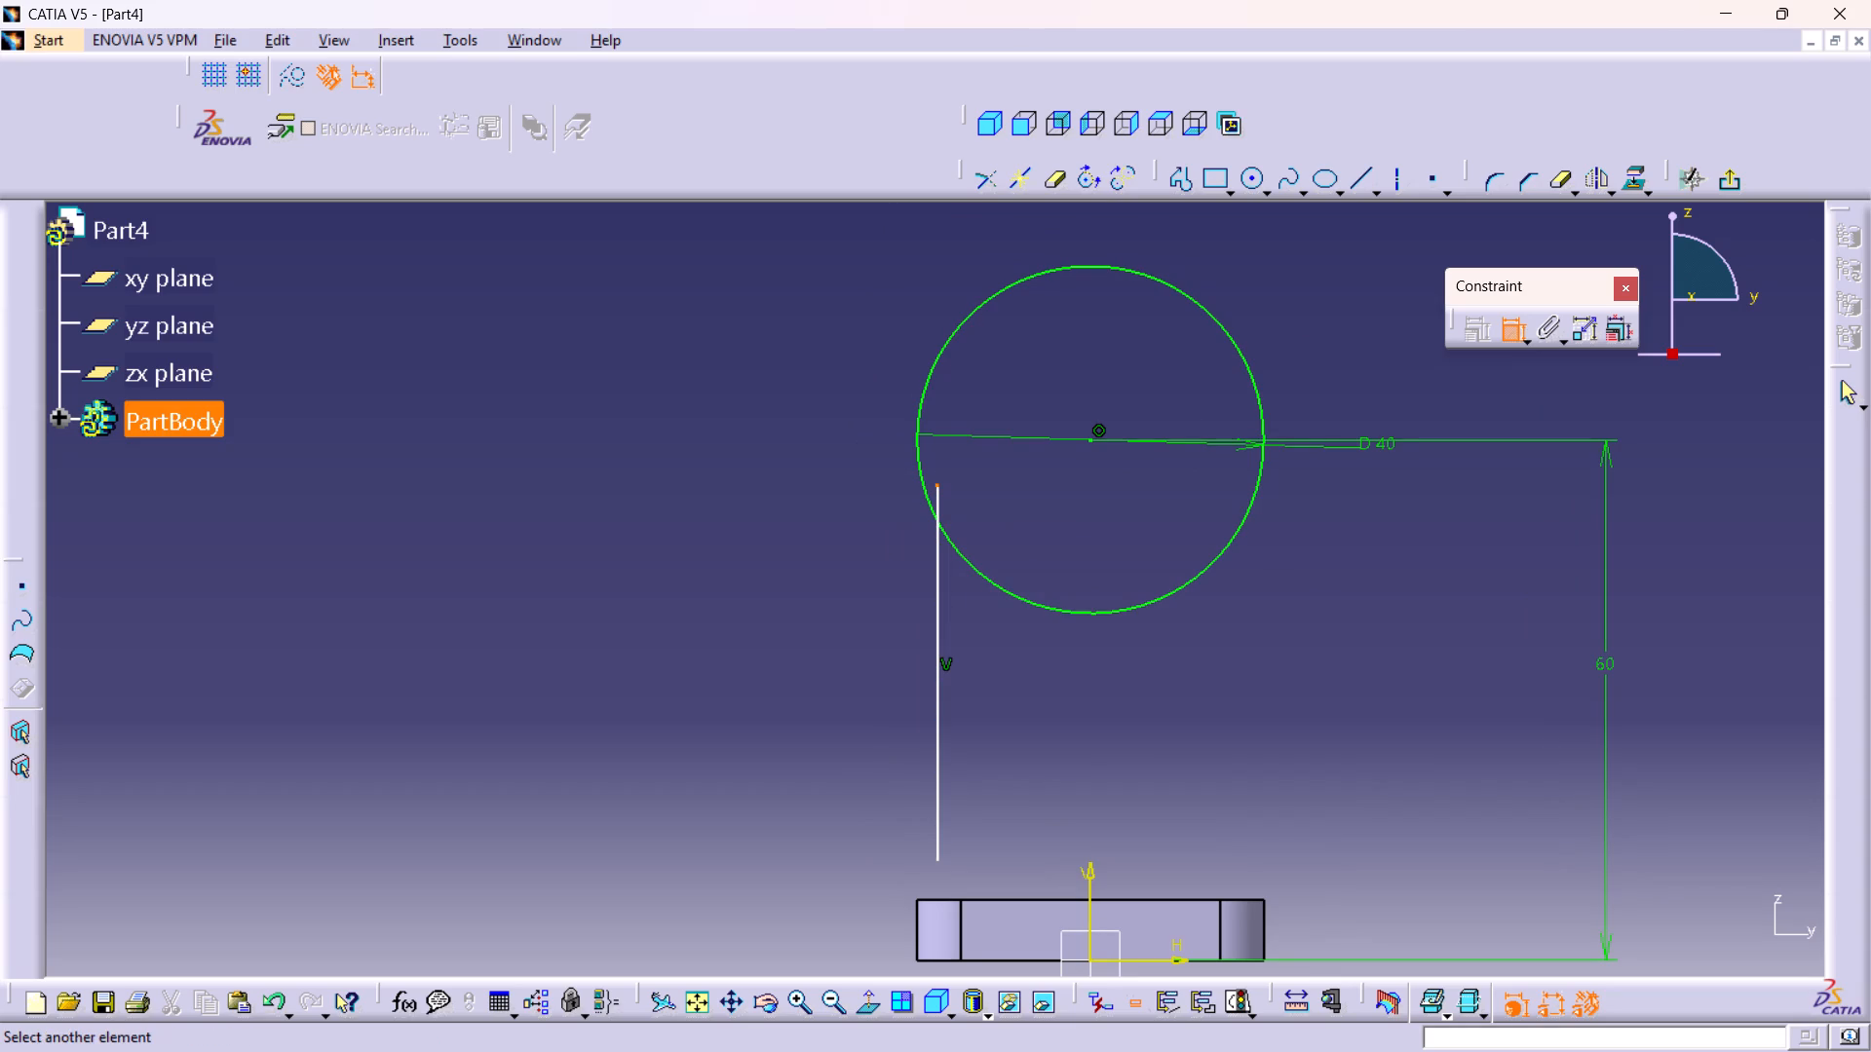
pyautogui.click(917, 450)
pyautogui.rightClick(811, 453)
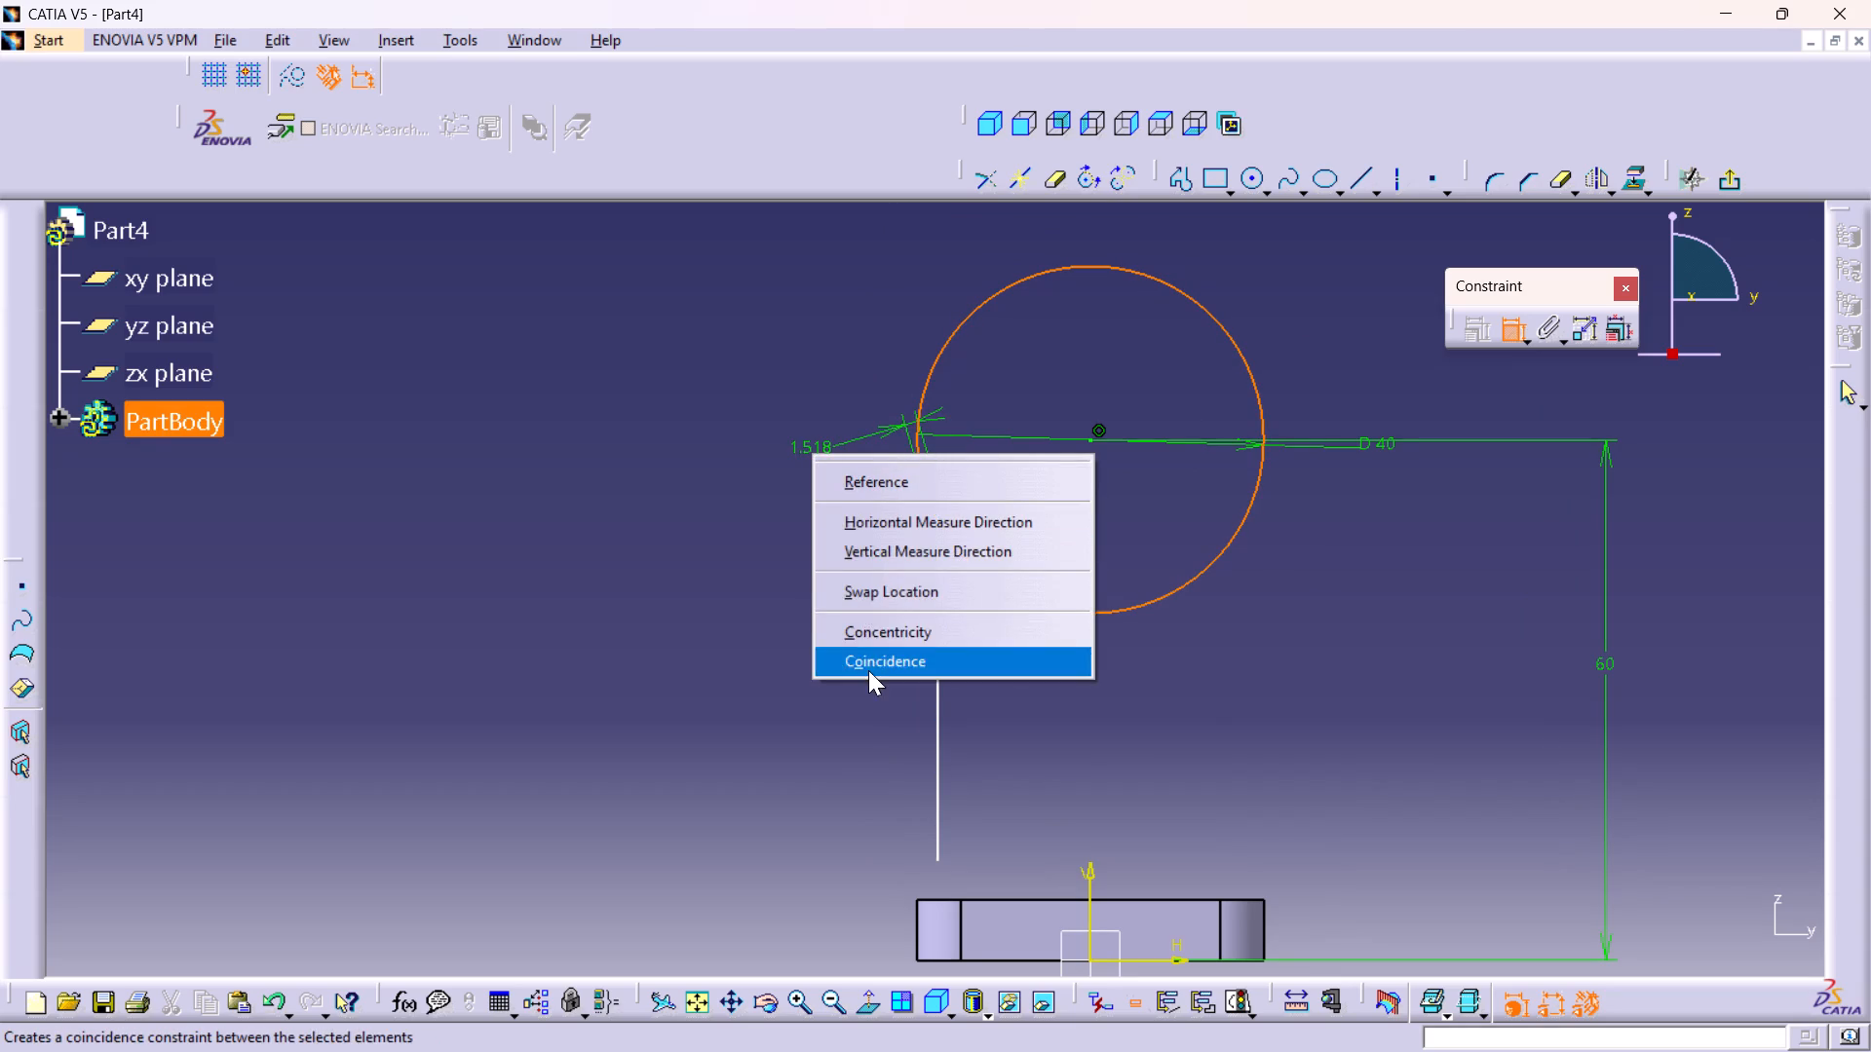
pyautogui.click(868, 669)
# Constrain the vertical line tangent to the circle.
pyautogui.click(929, 598)
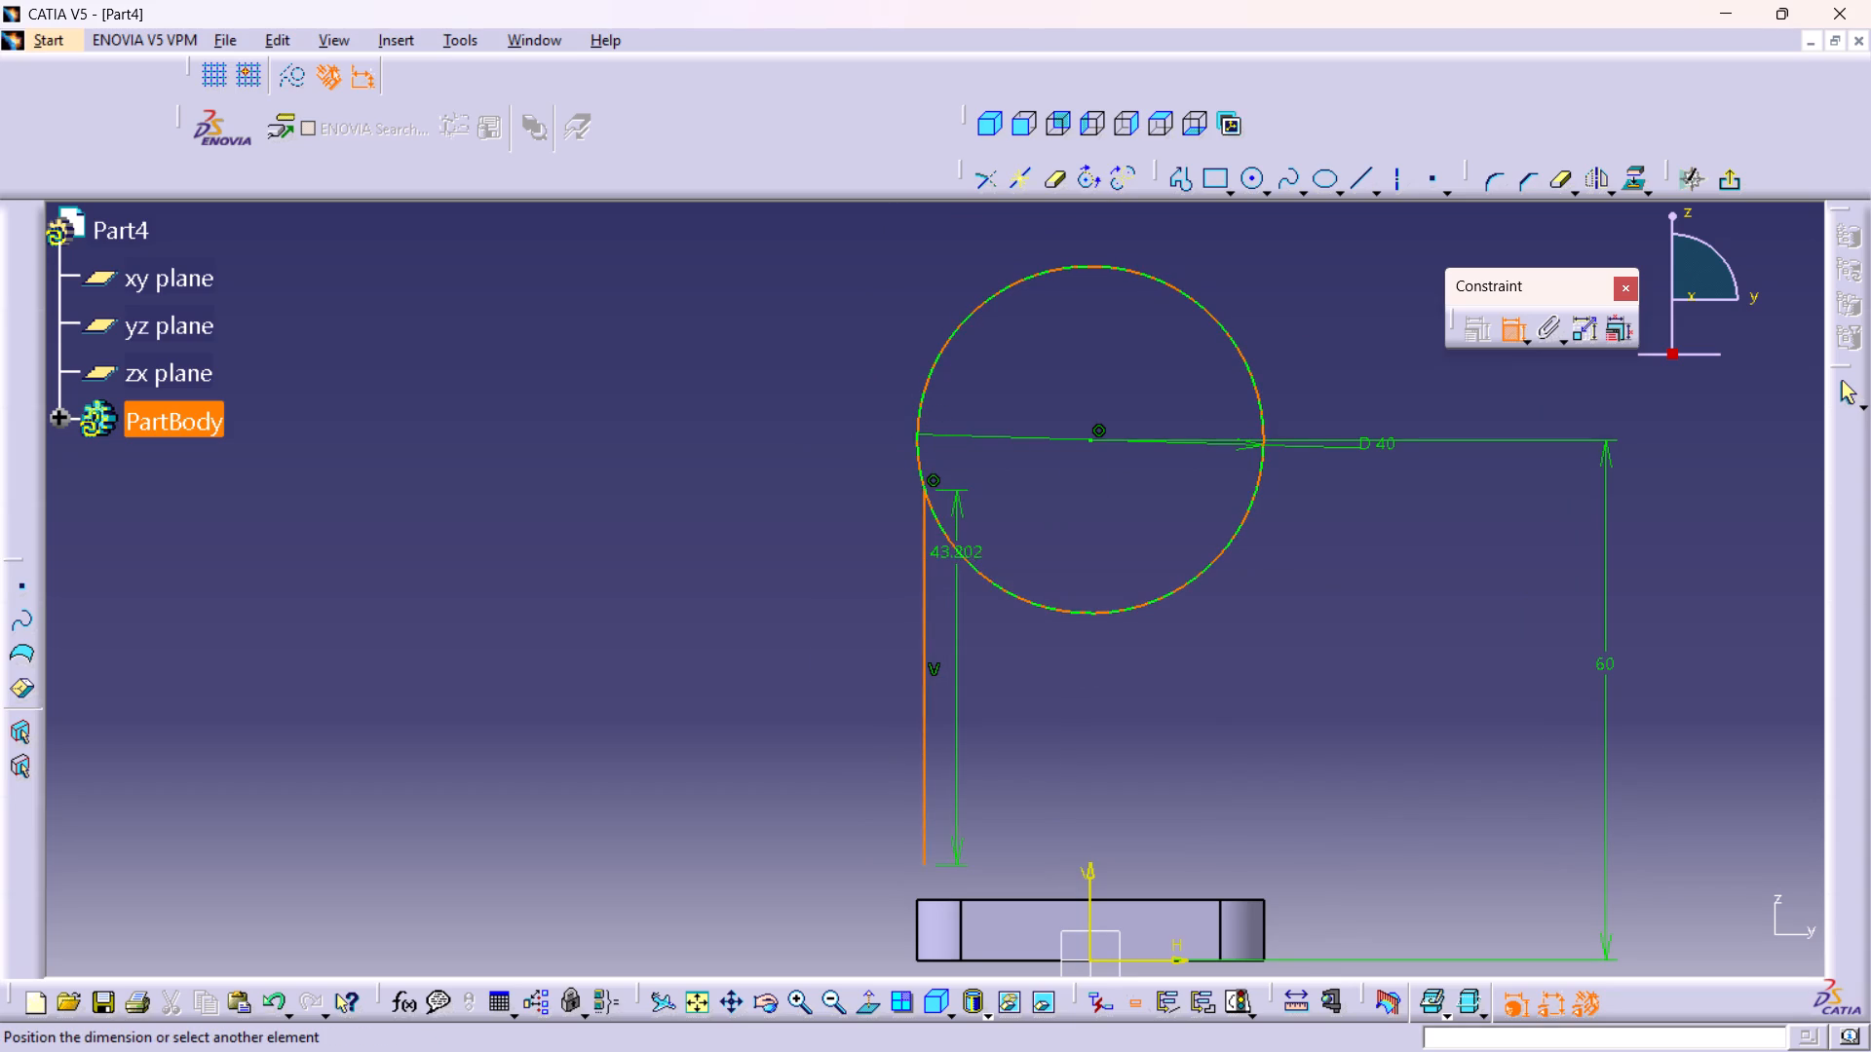
pyautogui.click(957, 556)
pyautogui.rightClick(795, 620)
pyautogui.click(864, 723)
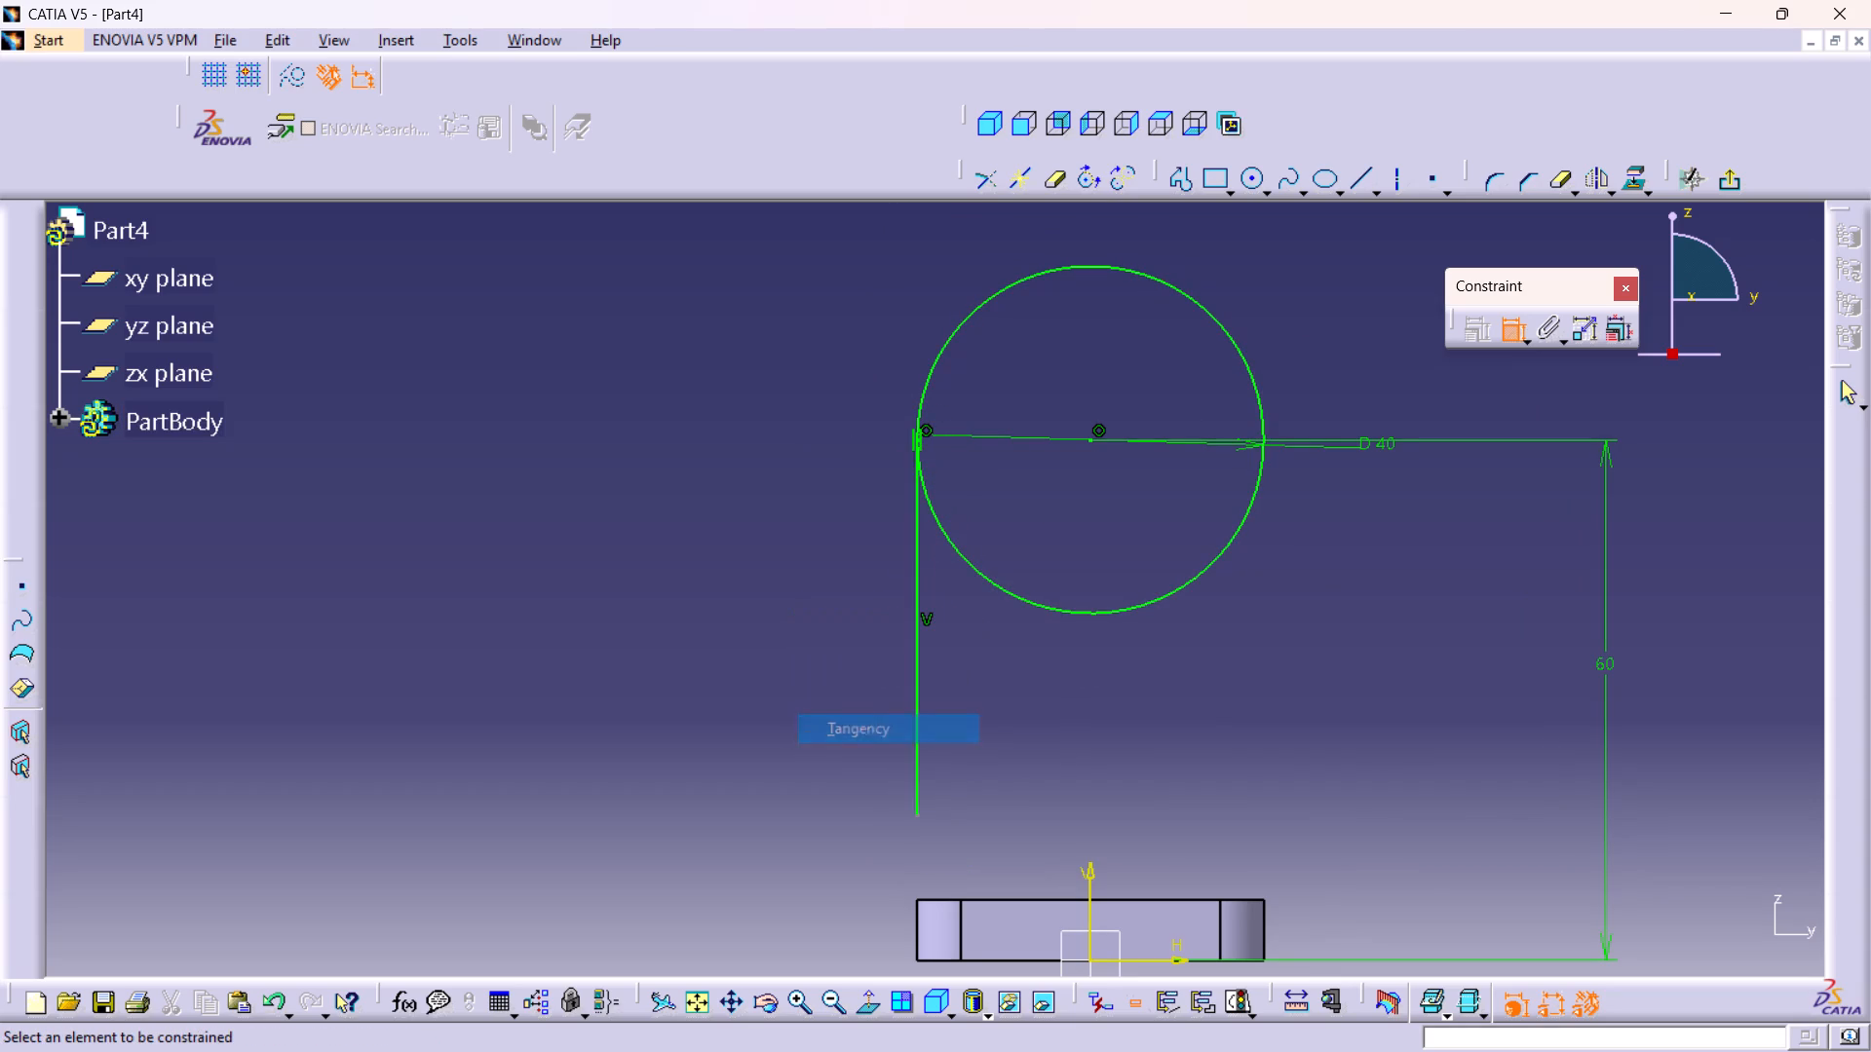
# Make the vertical line's lower endpoint coincident with the plate's upper left corner.
pyautogui.click(918, 813)
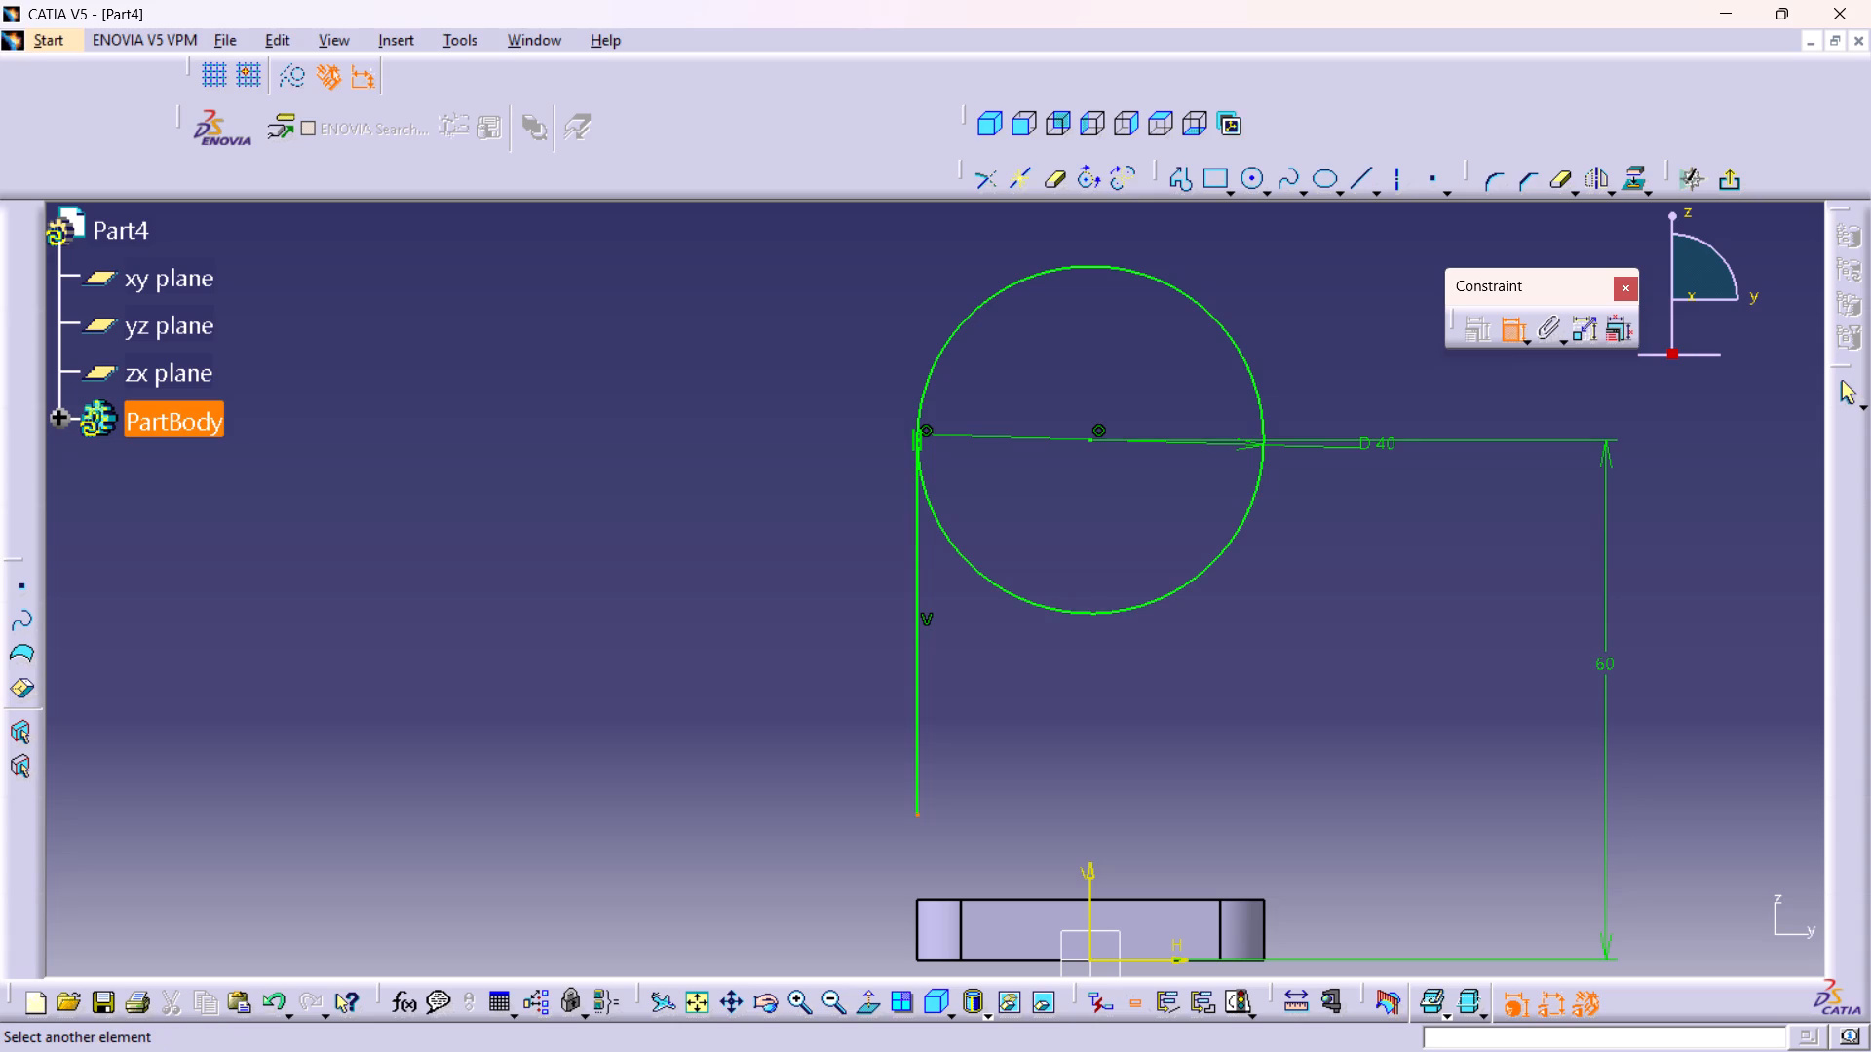
pyautogui.click(919, 898)
pyautogui.rightClick(746, 836)
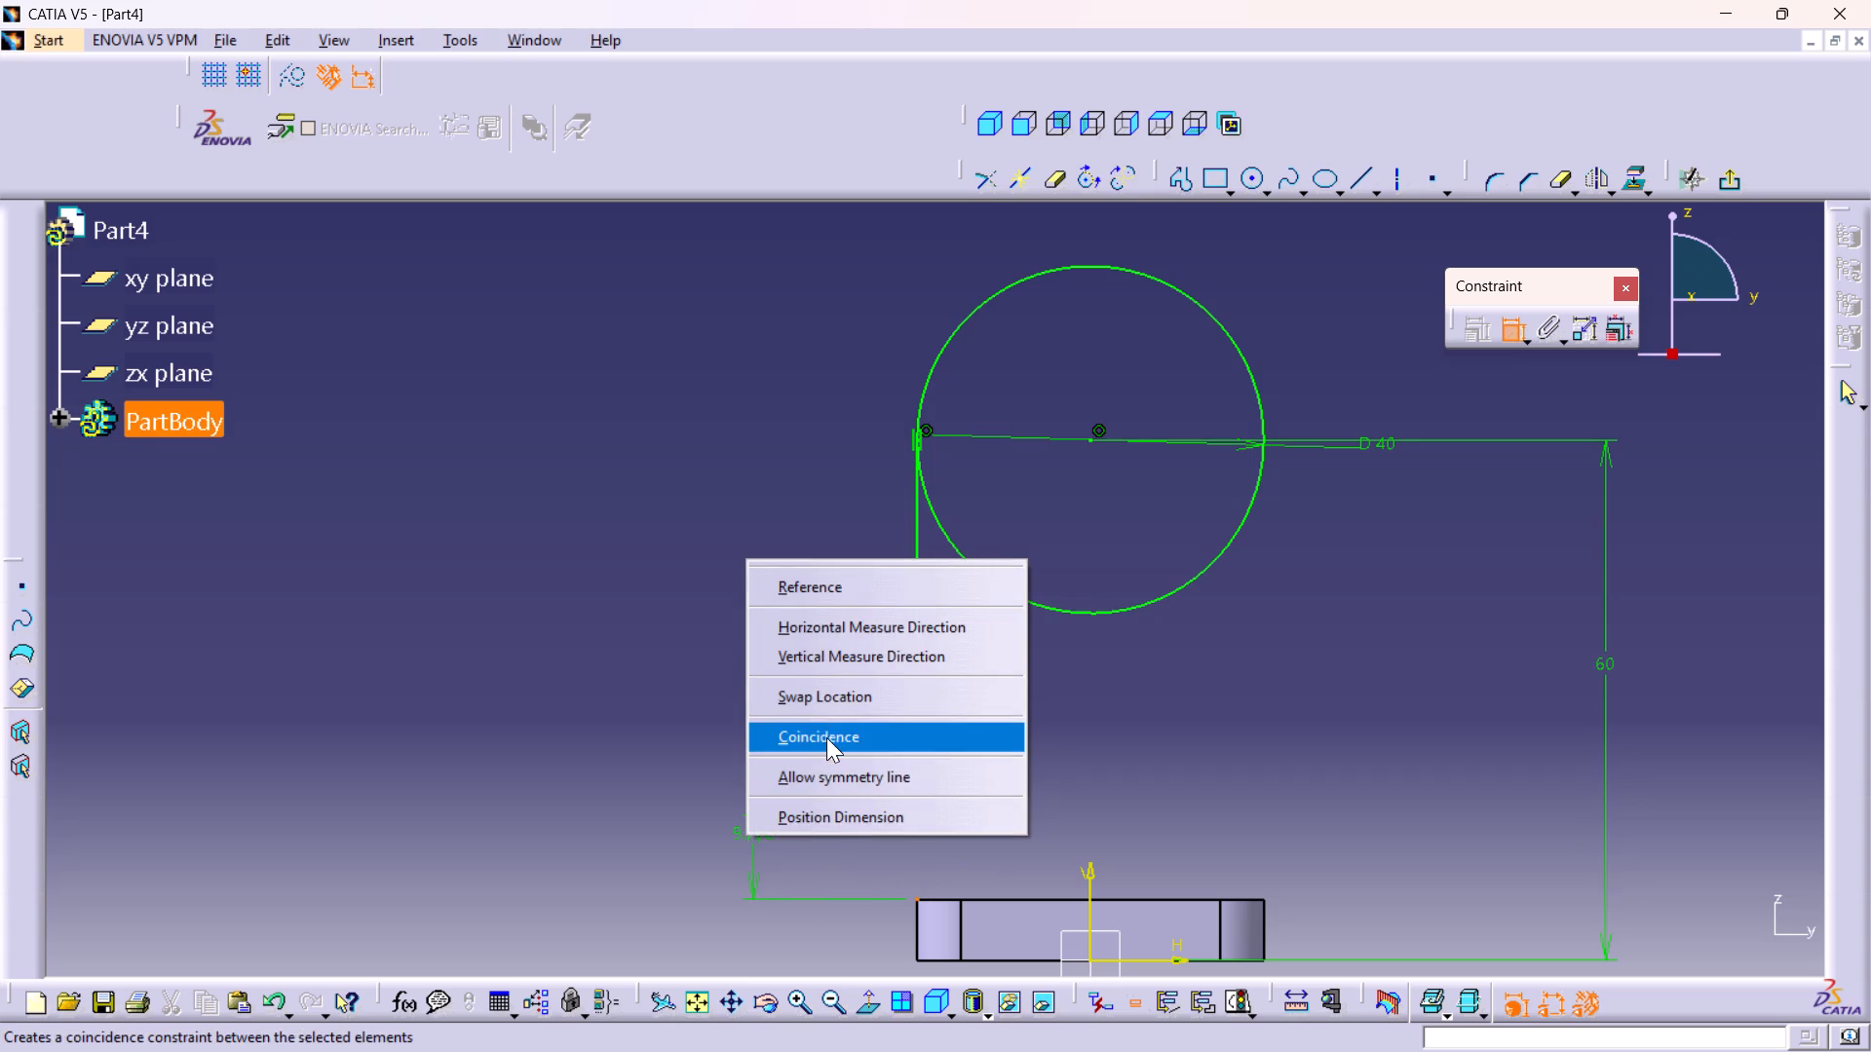
pyautogui.click(826, 732)
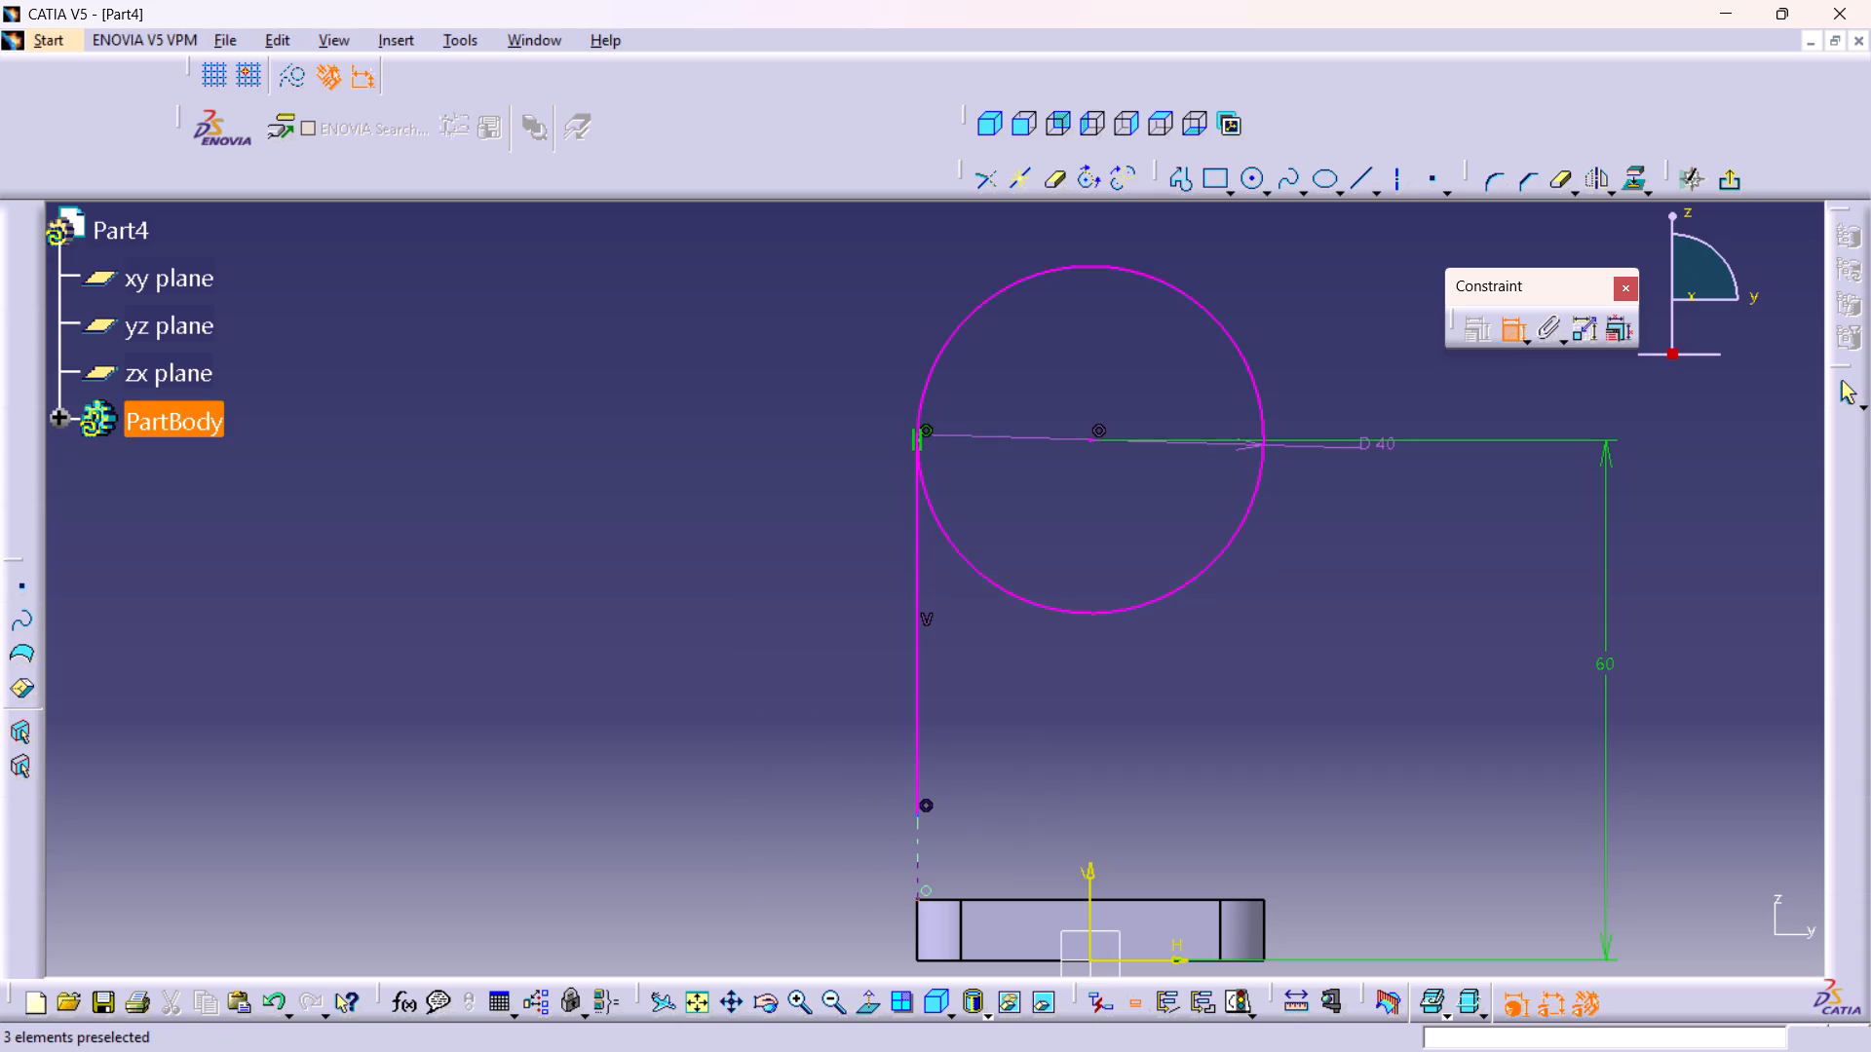
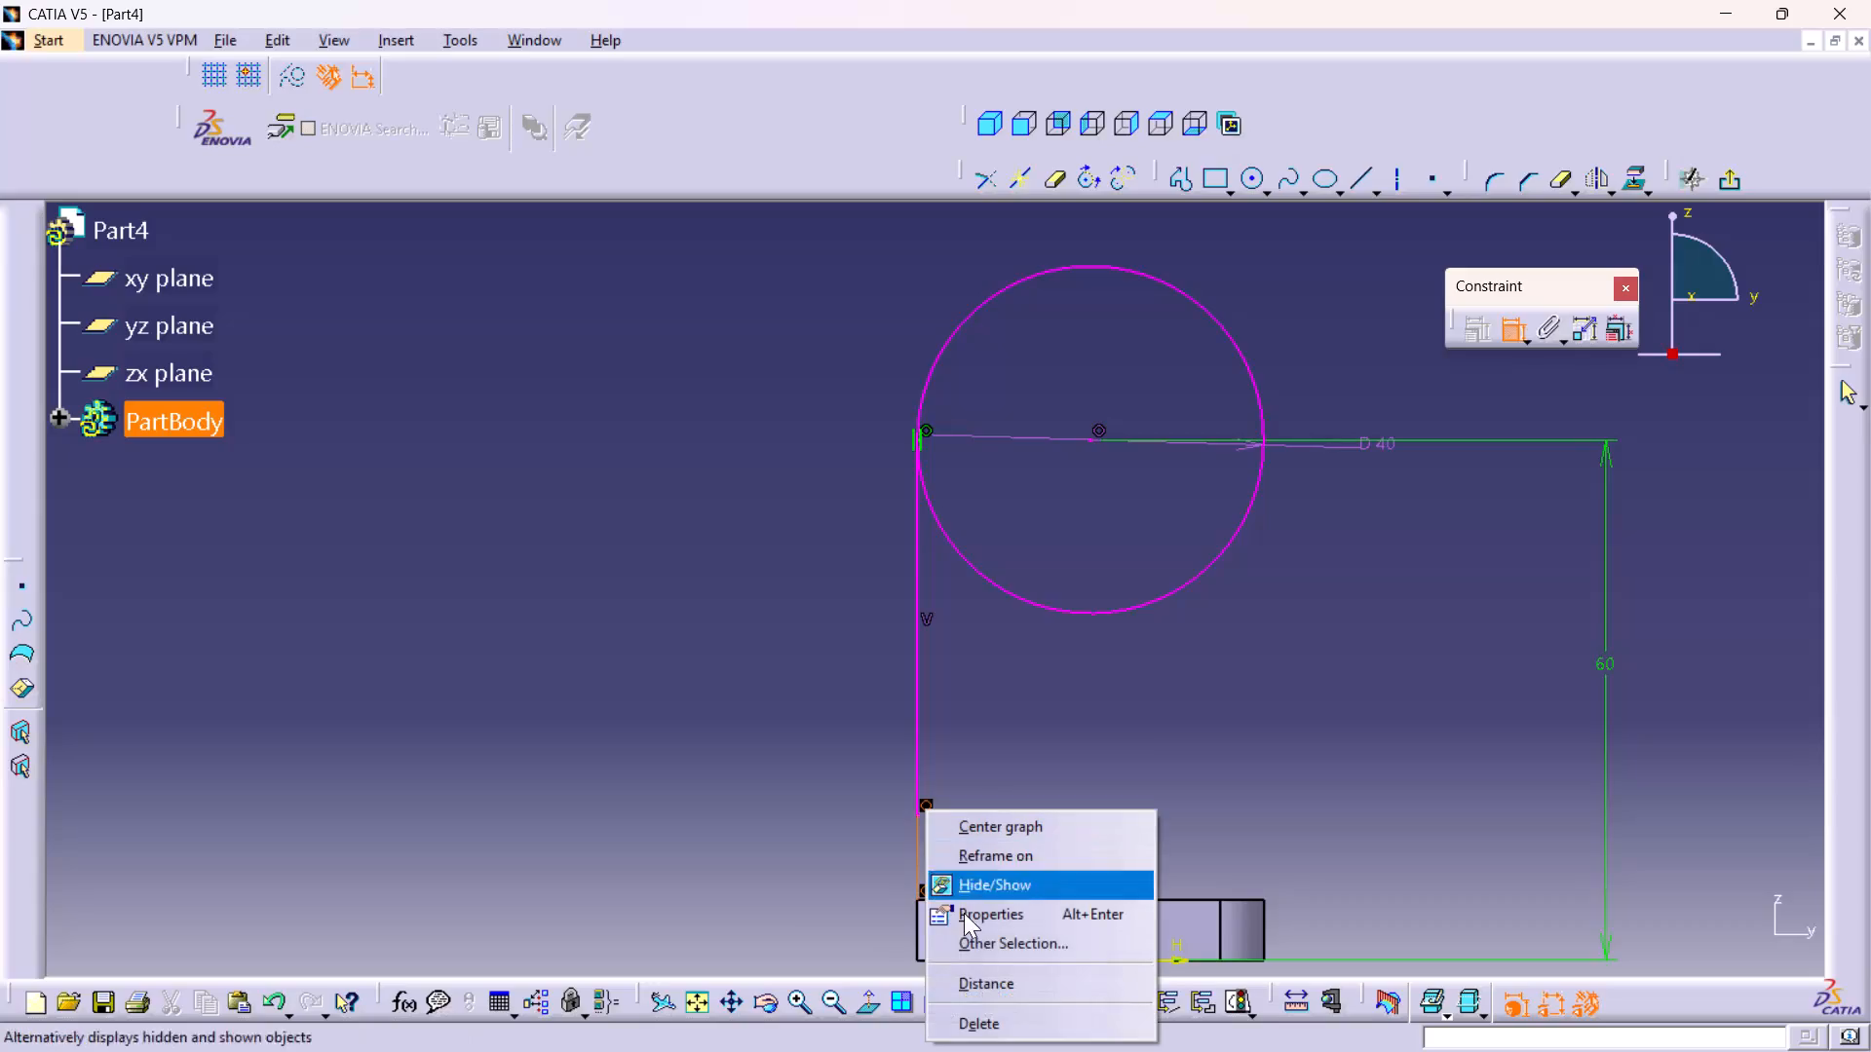
# Delete the selected coincidence constraint at the vertical line's lower endpoint.
pyautogui.click(983, 1025)
# Dimension the length of the vertical line, placing the dimension on the side away from the circle.
pyautogui.moveTo(1009, 825); pyautogui.dragTo(1024, 741, button='middle')
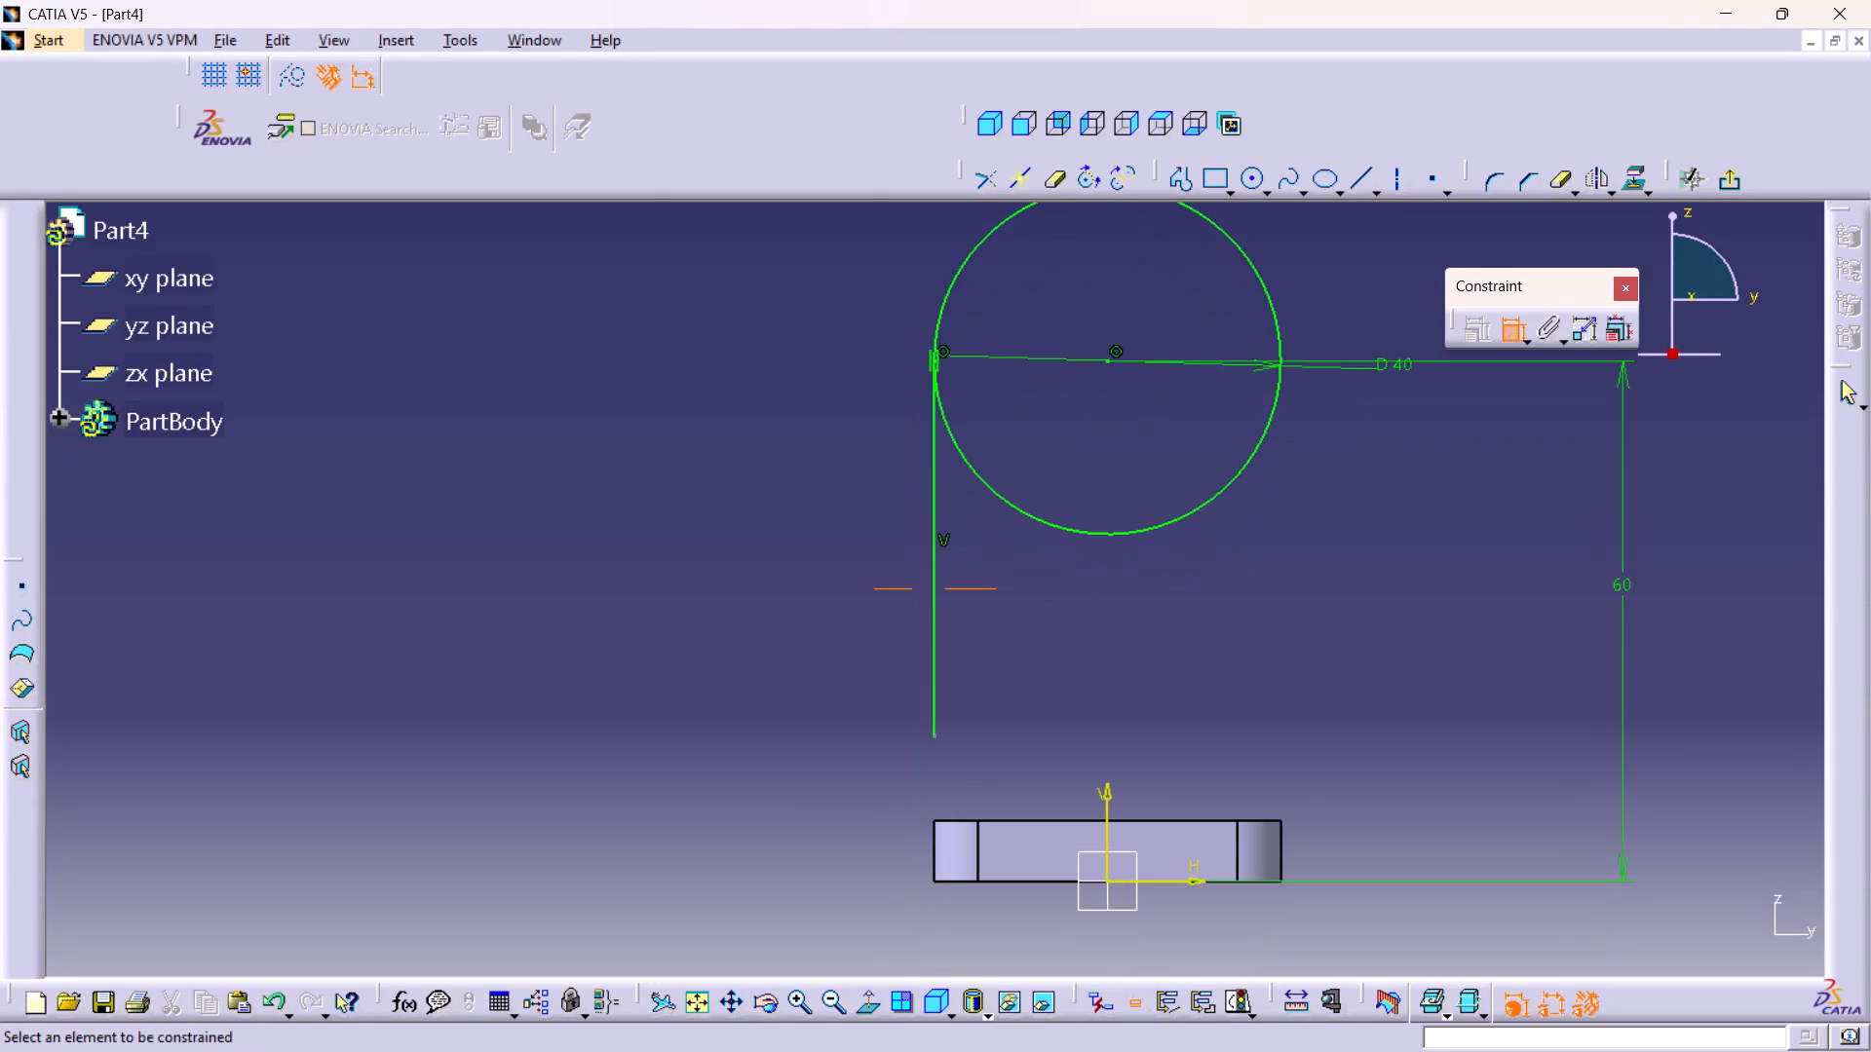
pyautogui.moveTo(1024, 741); pyautogui.dragTo(1024, 738, button='middle')
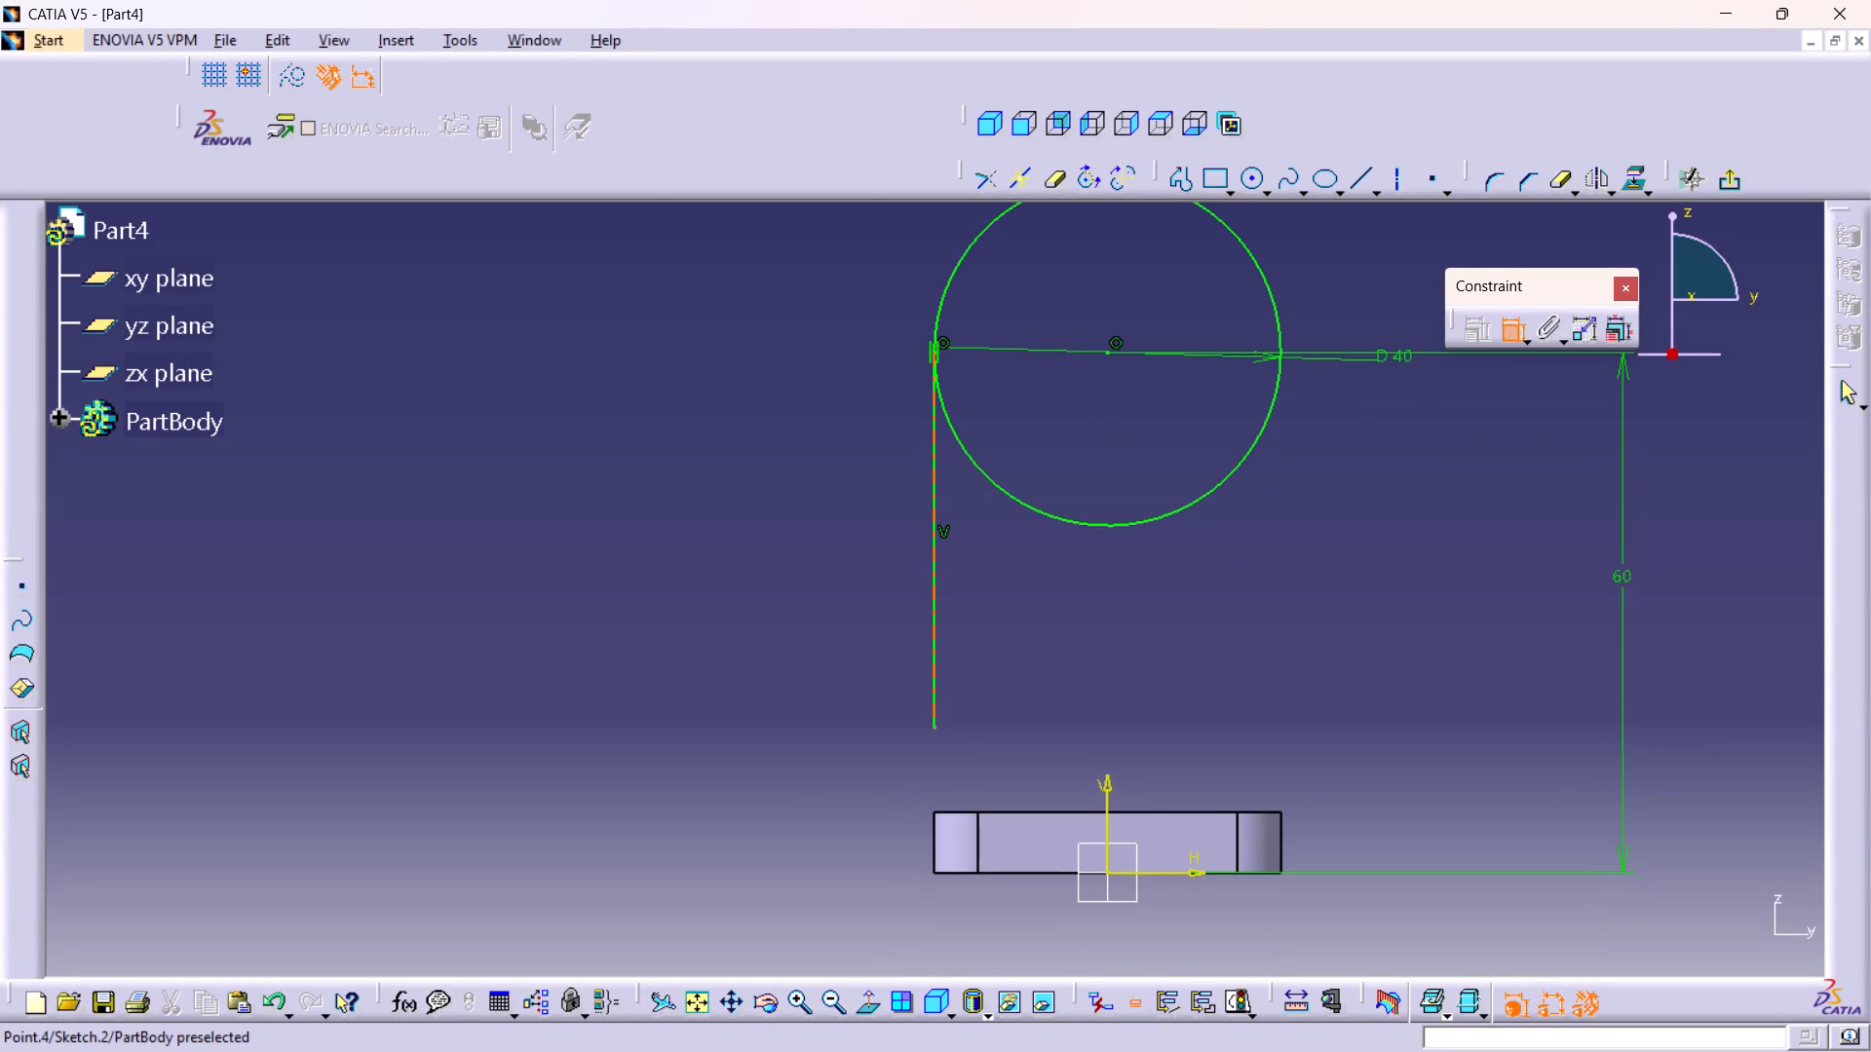
pyautogui.moveTo(1176, 635); pyautogui.dragTo(1106, 659, button='middle')
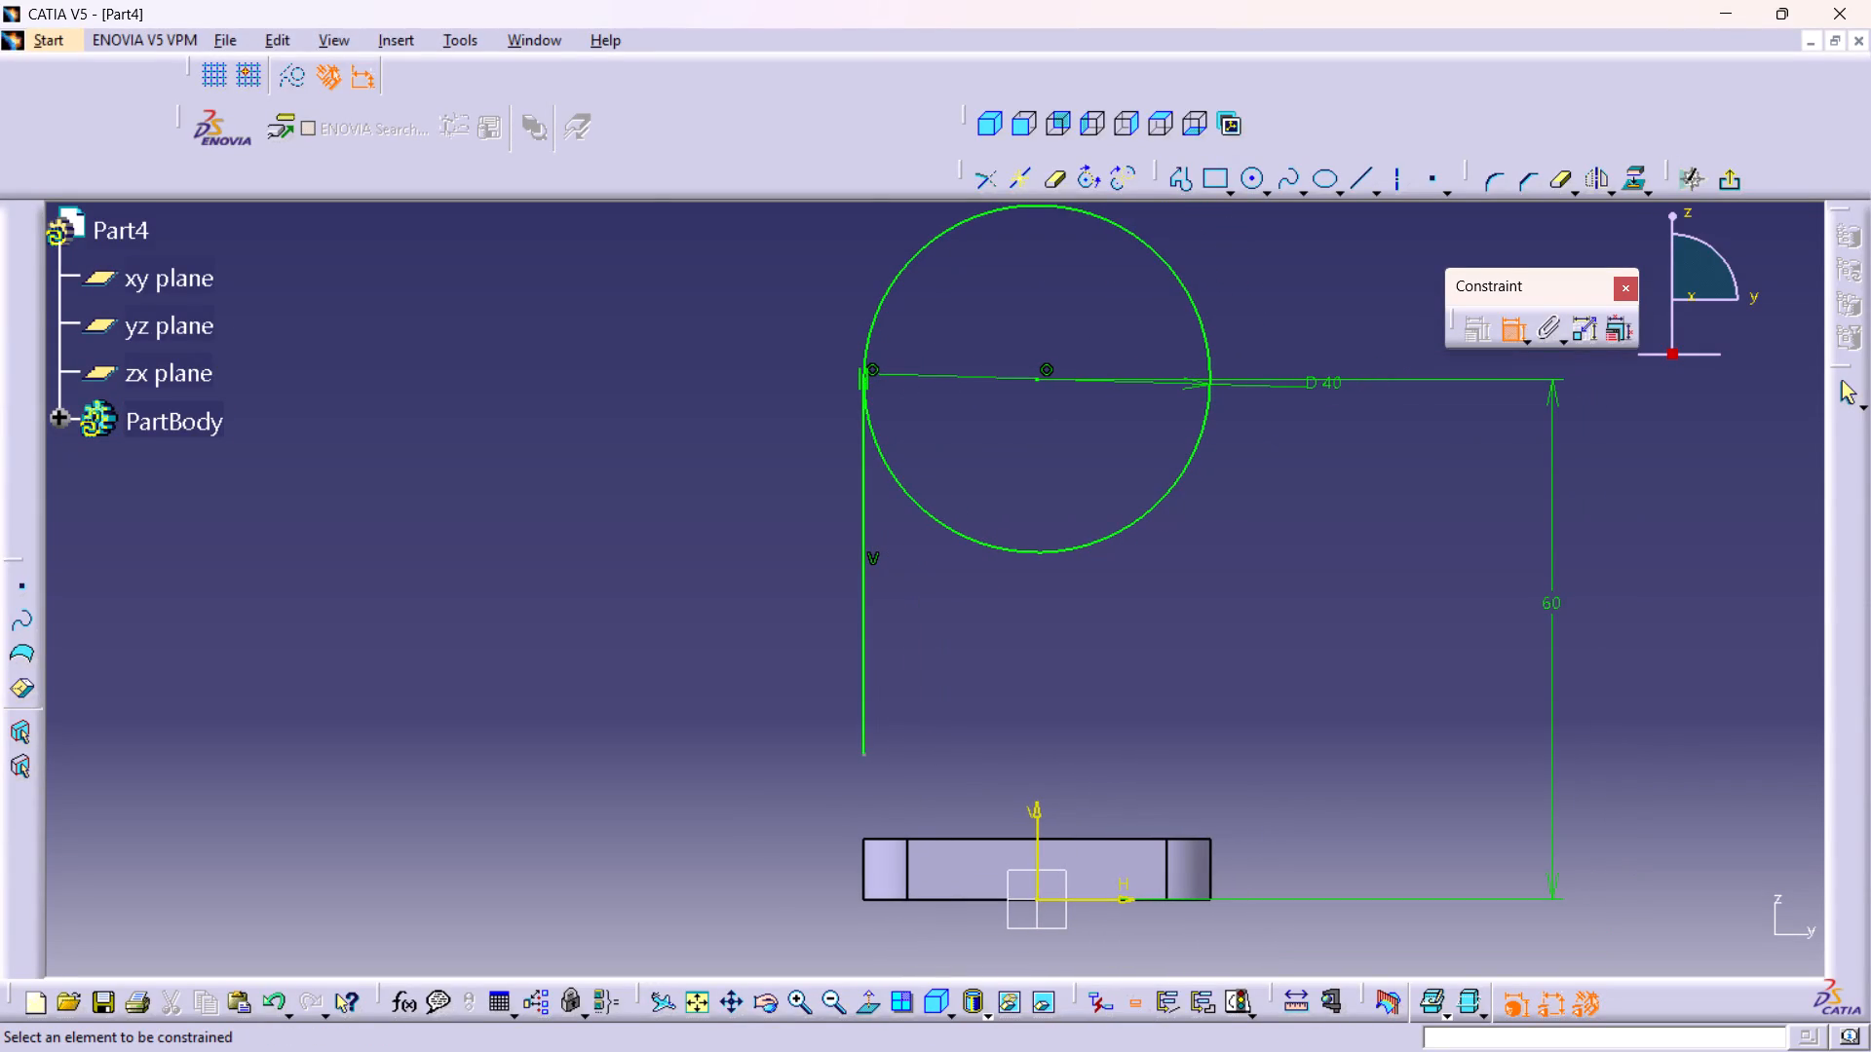
pyautogui.moveTo(865, 646); pyautogui.dragTo(857, 650)
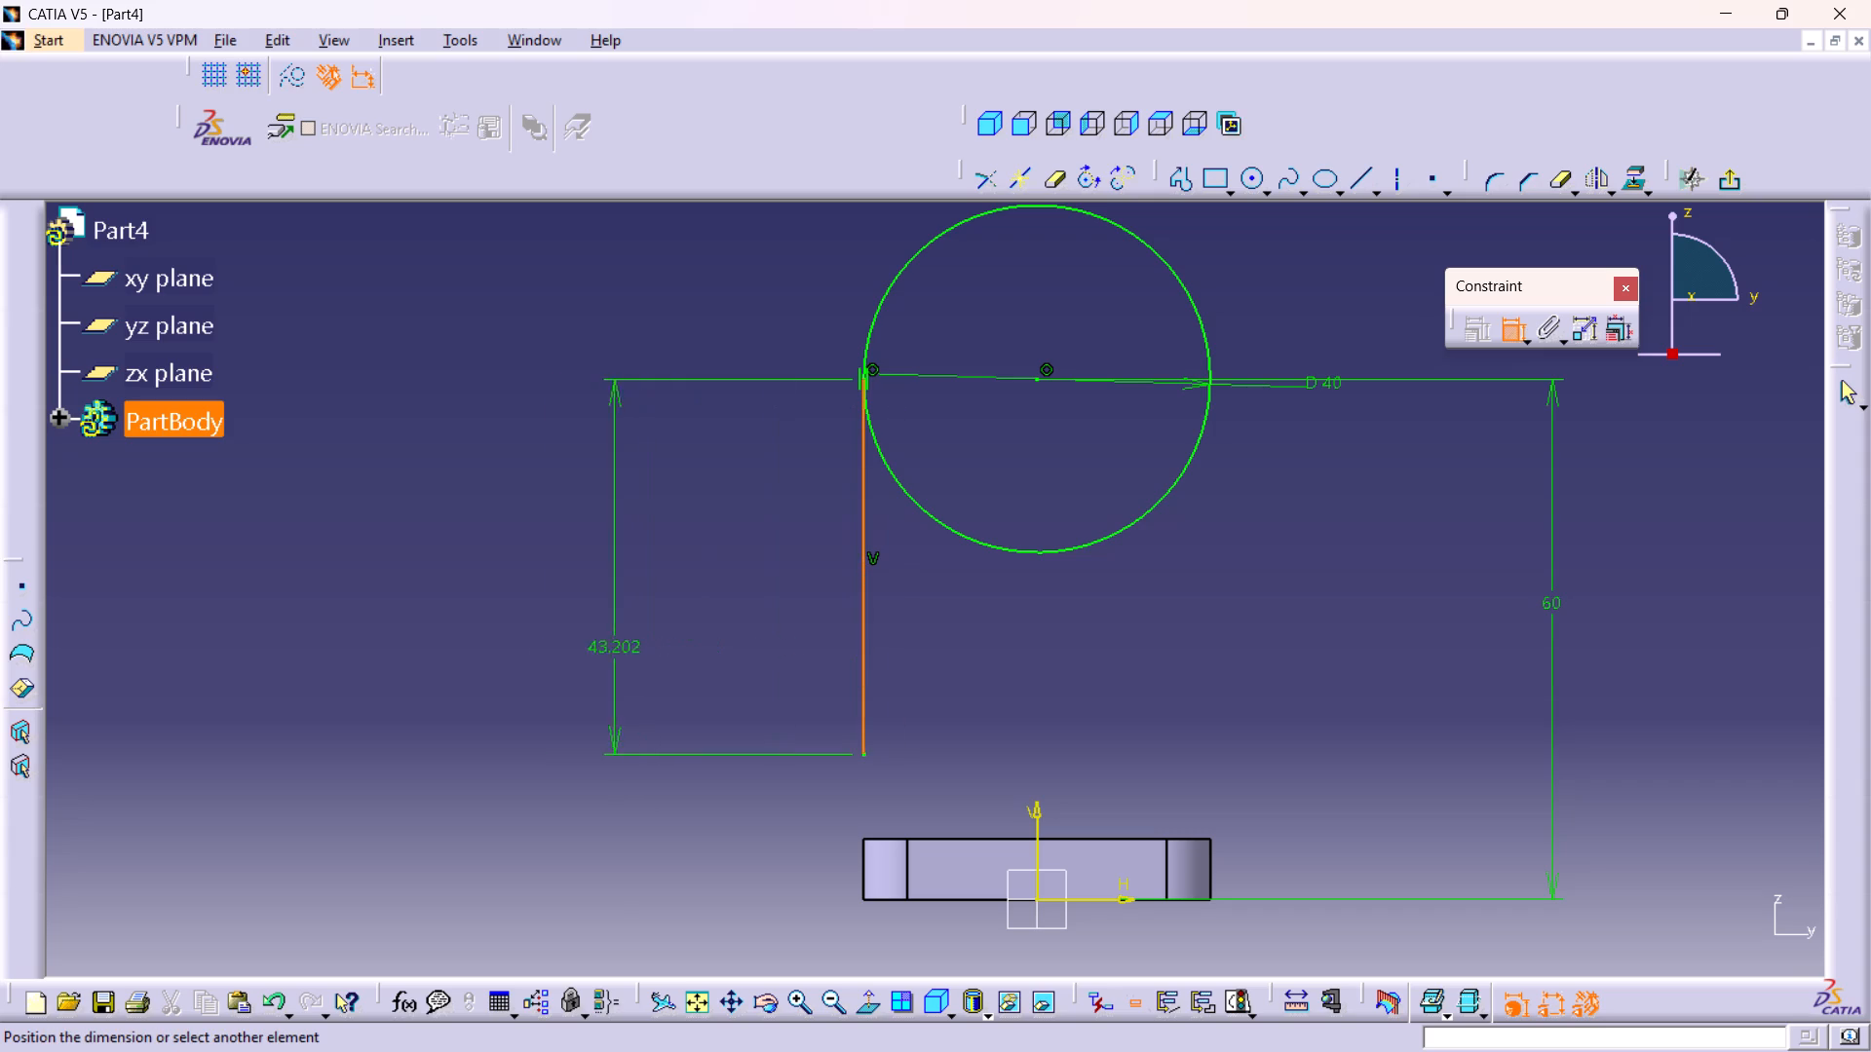
pyautogui.click(536, 645)
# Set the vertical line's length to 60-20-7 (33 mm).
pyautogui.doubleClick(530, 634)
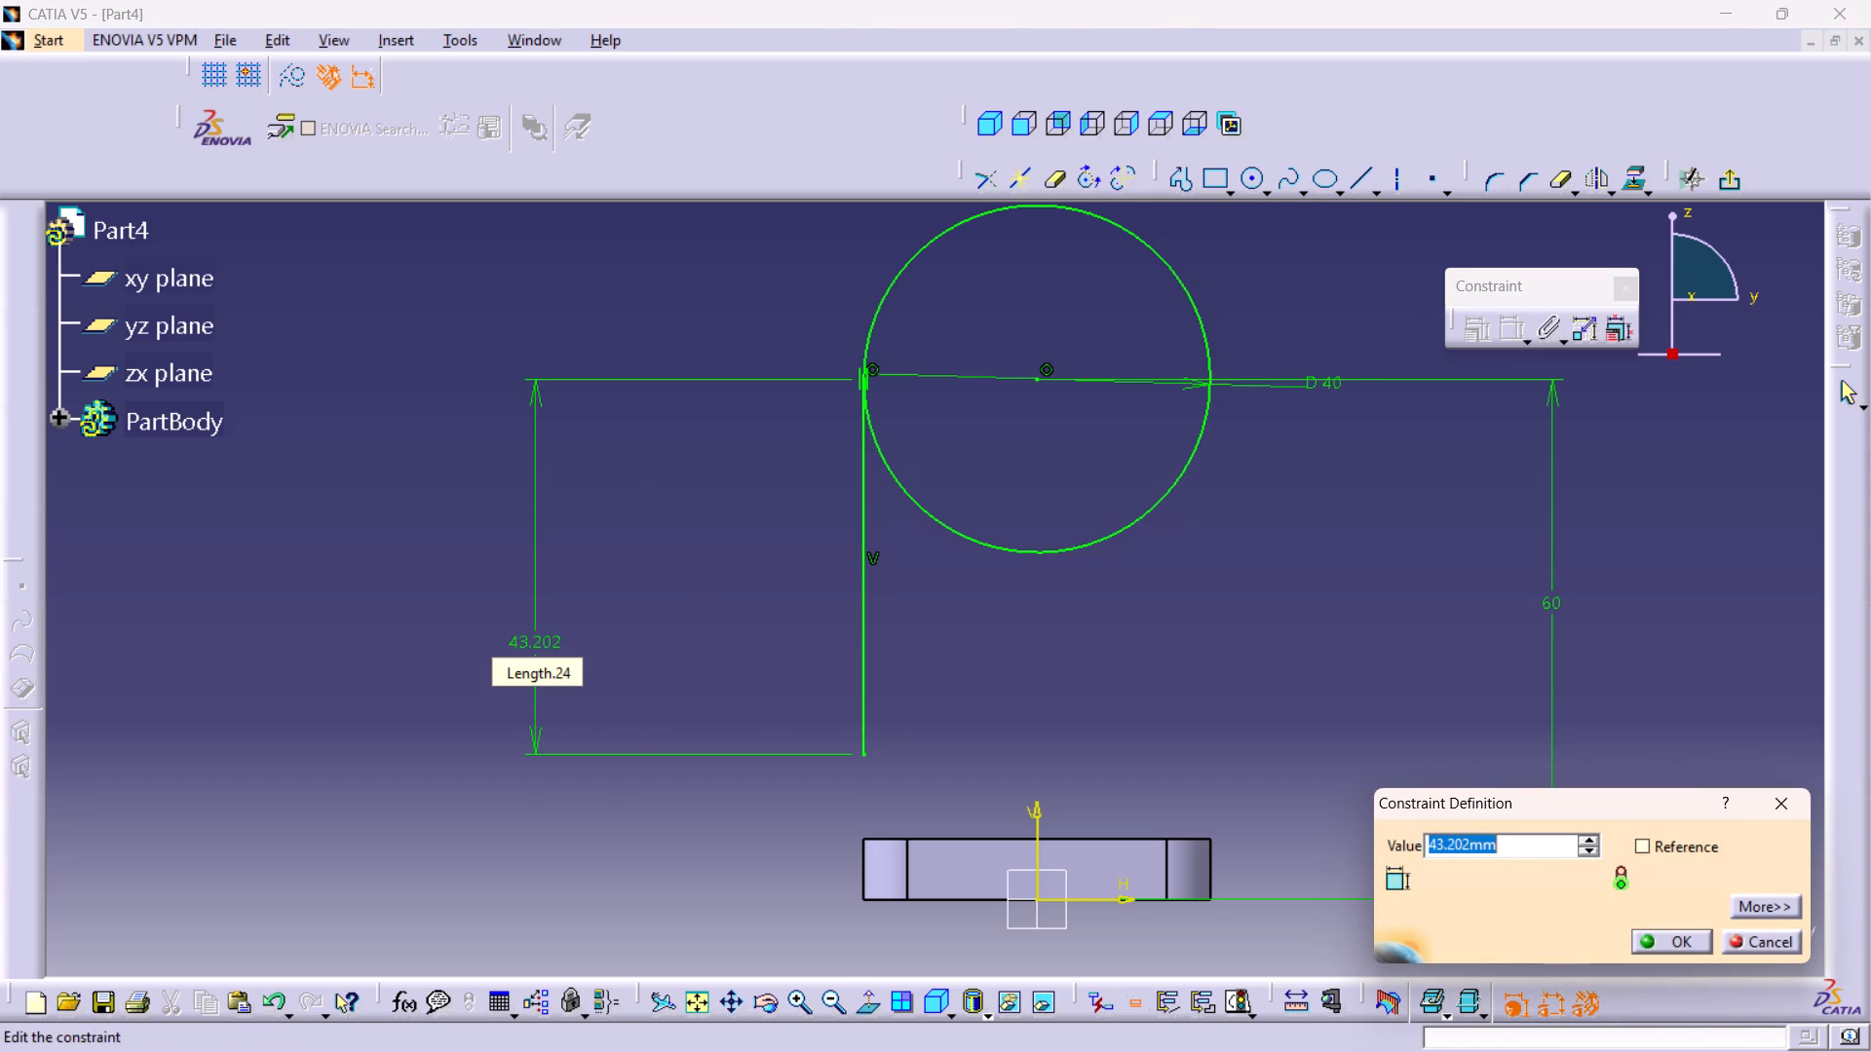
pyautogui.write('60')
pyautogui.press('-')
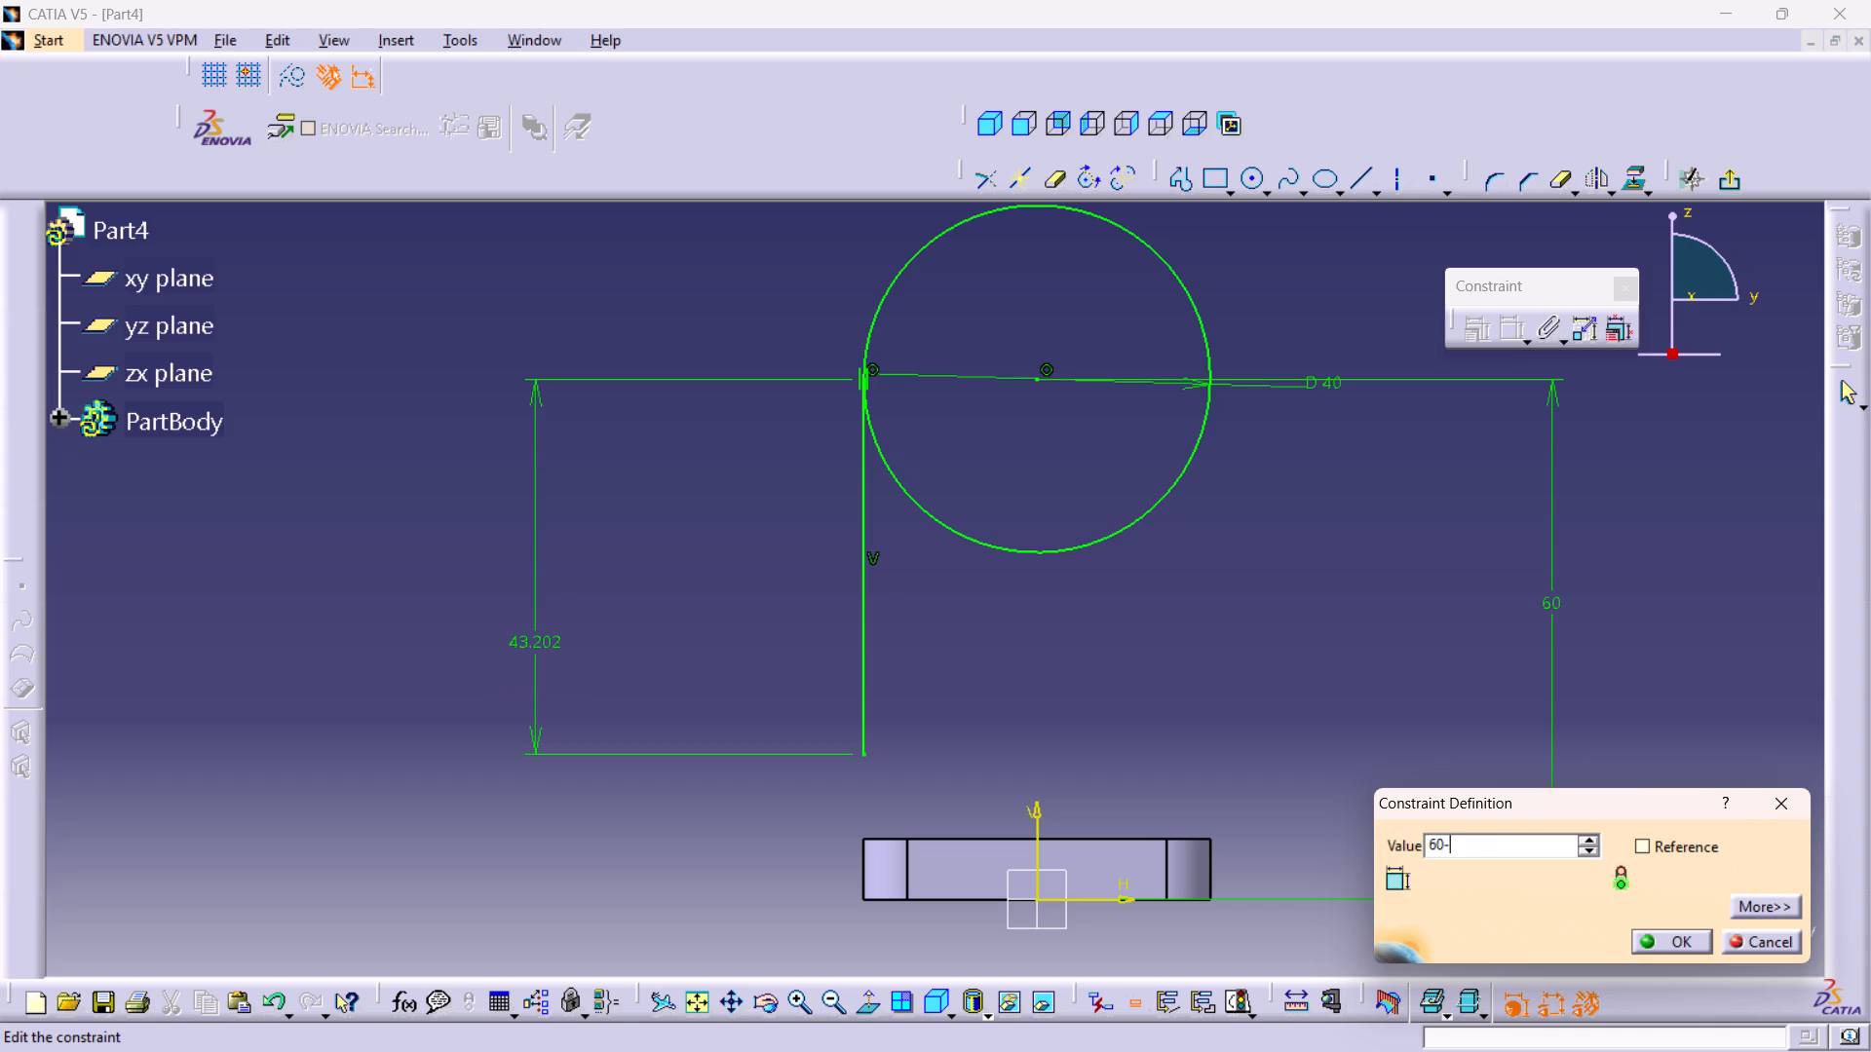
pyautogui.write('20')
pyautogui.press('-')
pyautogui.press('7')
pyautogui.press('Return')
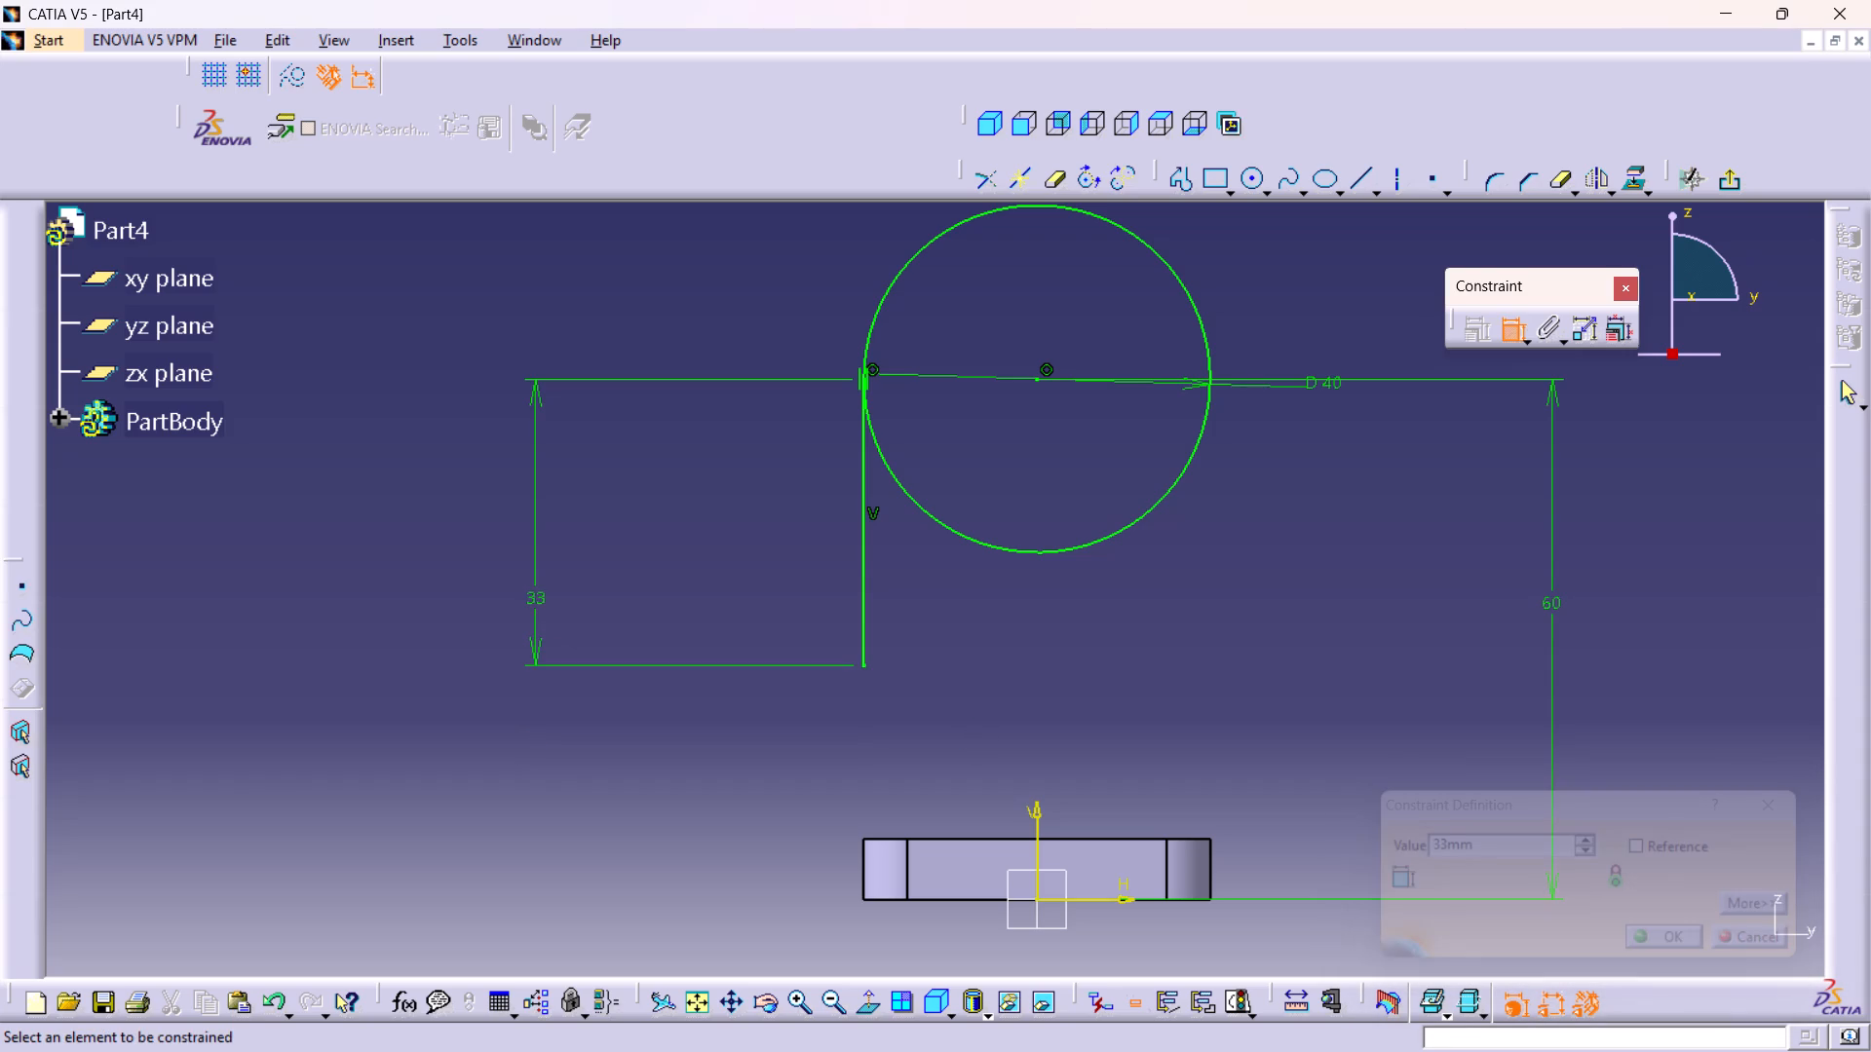
# Set the vertical line's length to 60-7 (53 mm).
pyautogui.doubleClick(538, 594)
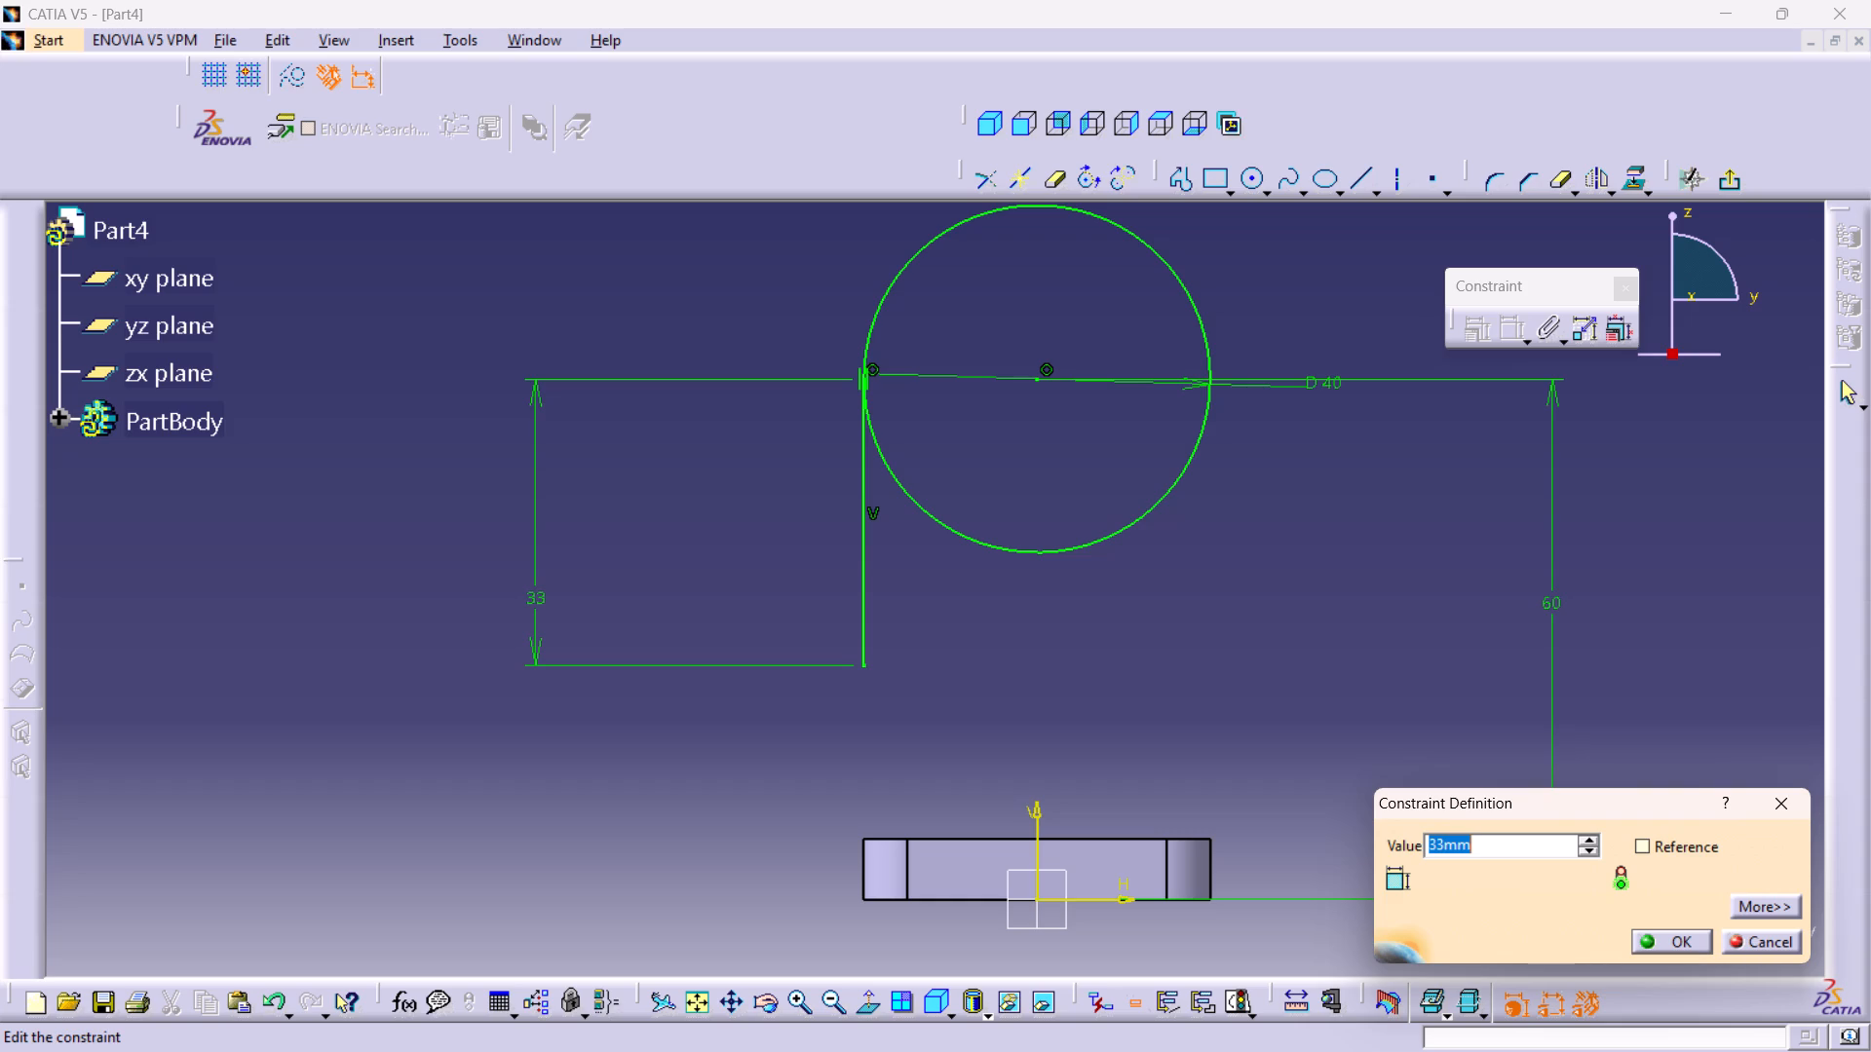
pyautogui.press('6')
pyautogui.write('0-')
pyautogui.press('7')
pyautogui.press('Return')
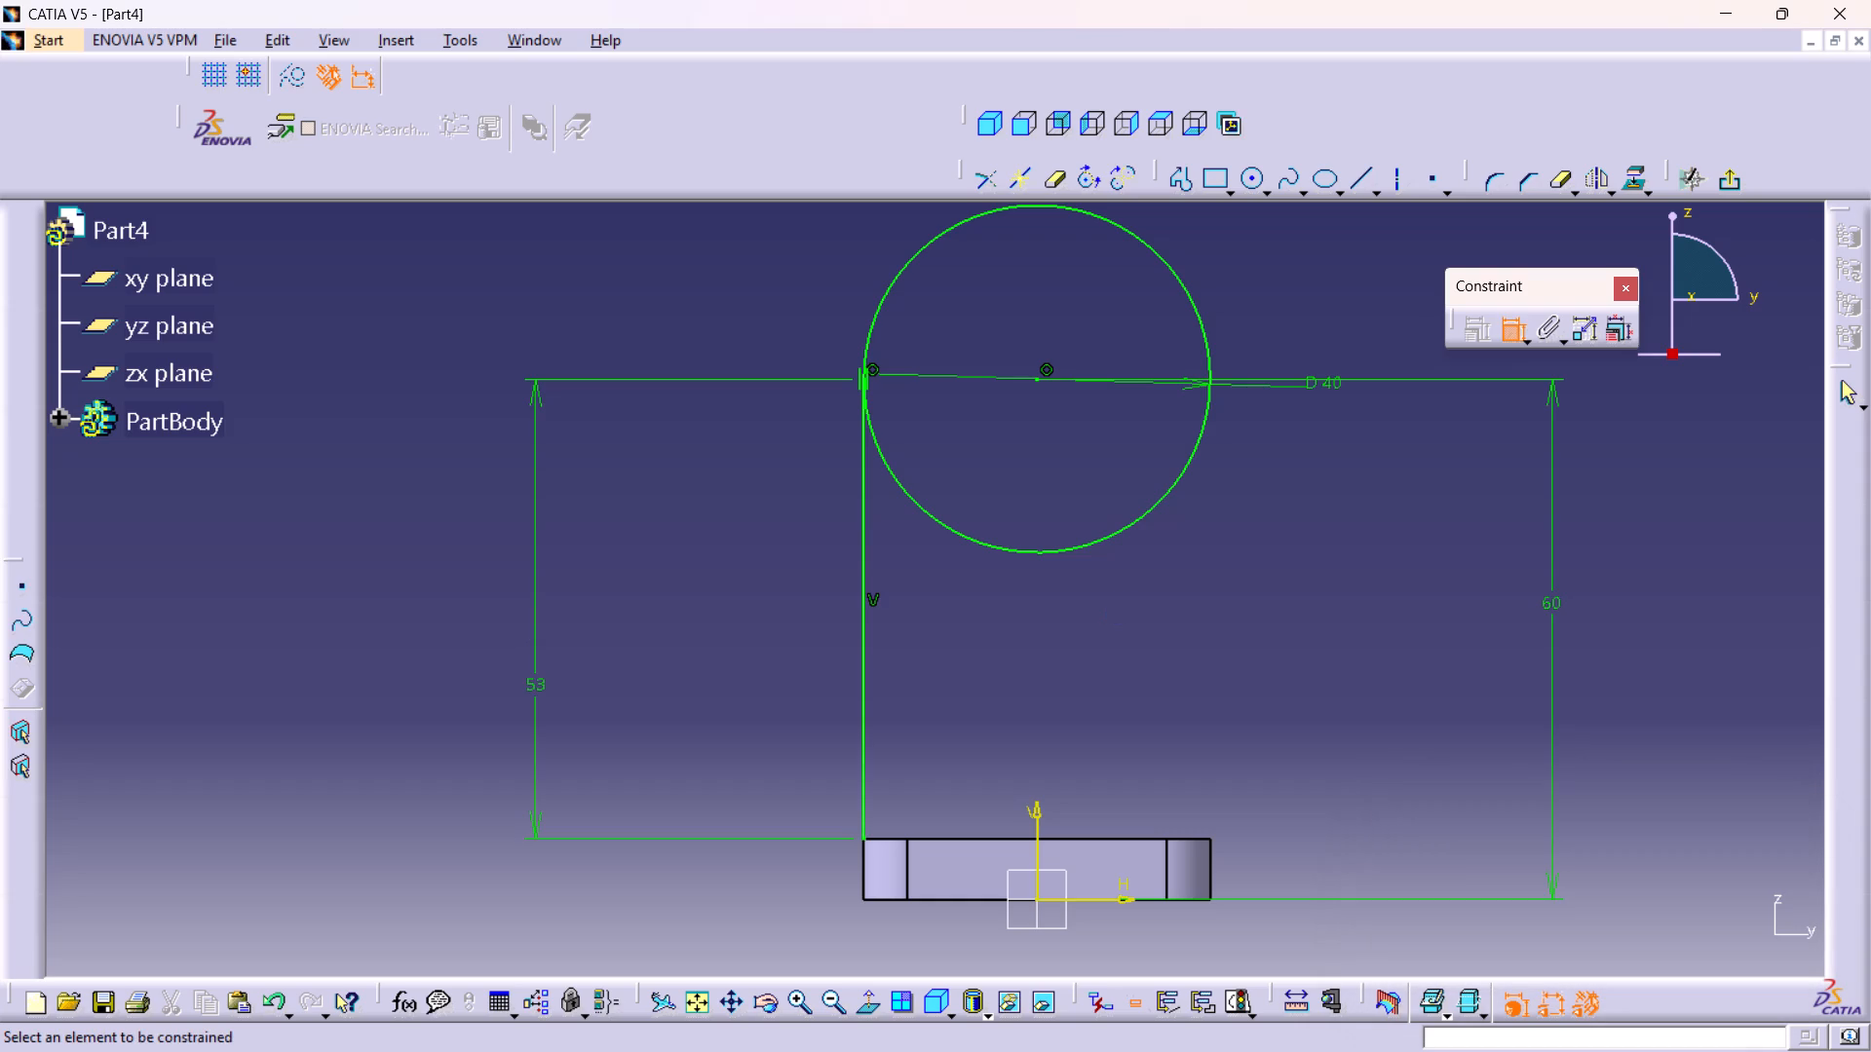
# Make the vertical line's lower endpoint coincident with the top edge of the base plate's left corner.
pyautogui.moveTo(951, 758); pyautogui.dragTo(919, 653, button='middle')
pyautogui.rightClick(951, 758)
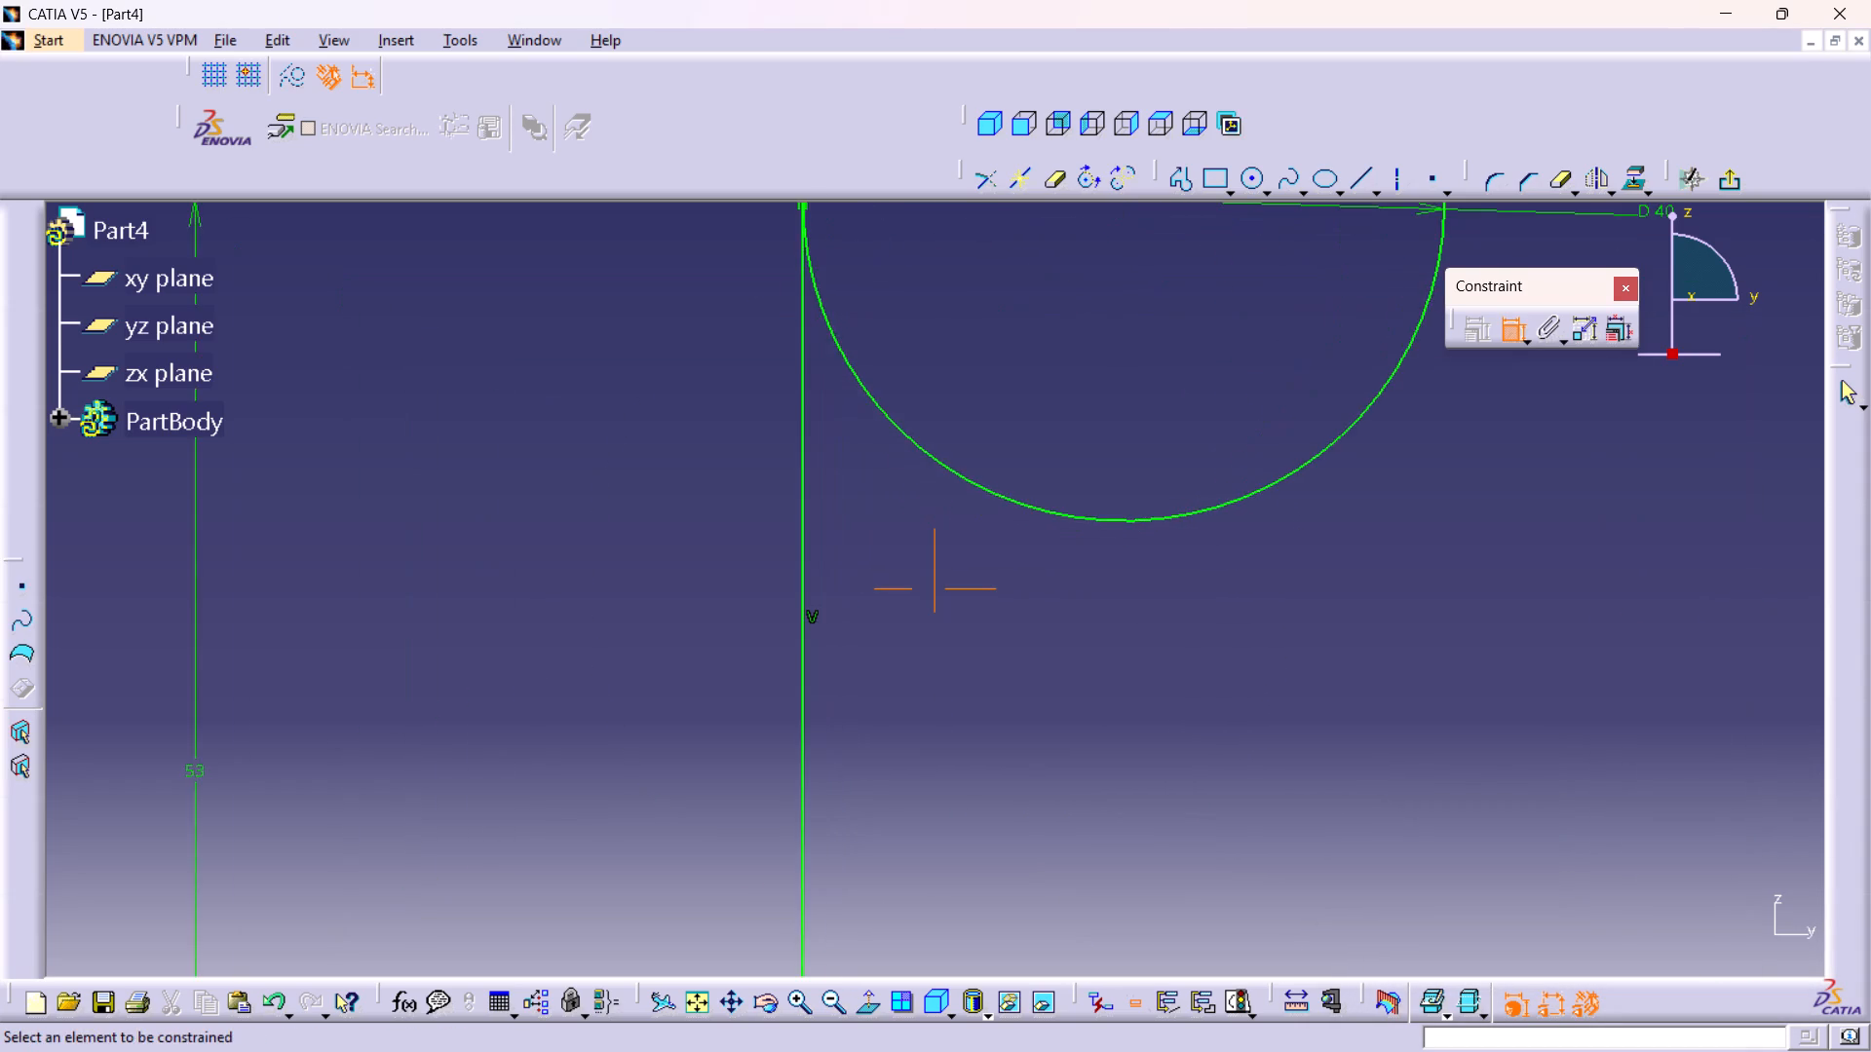
pyautogui.moveTo(917, 770); pyautogui.dragTo(890, 452, button='middle')
pyautogui.click(776, 732)
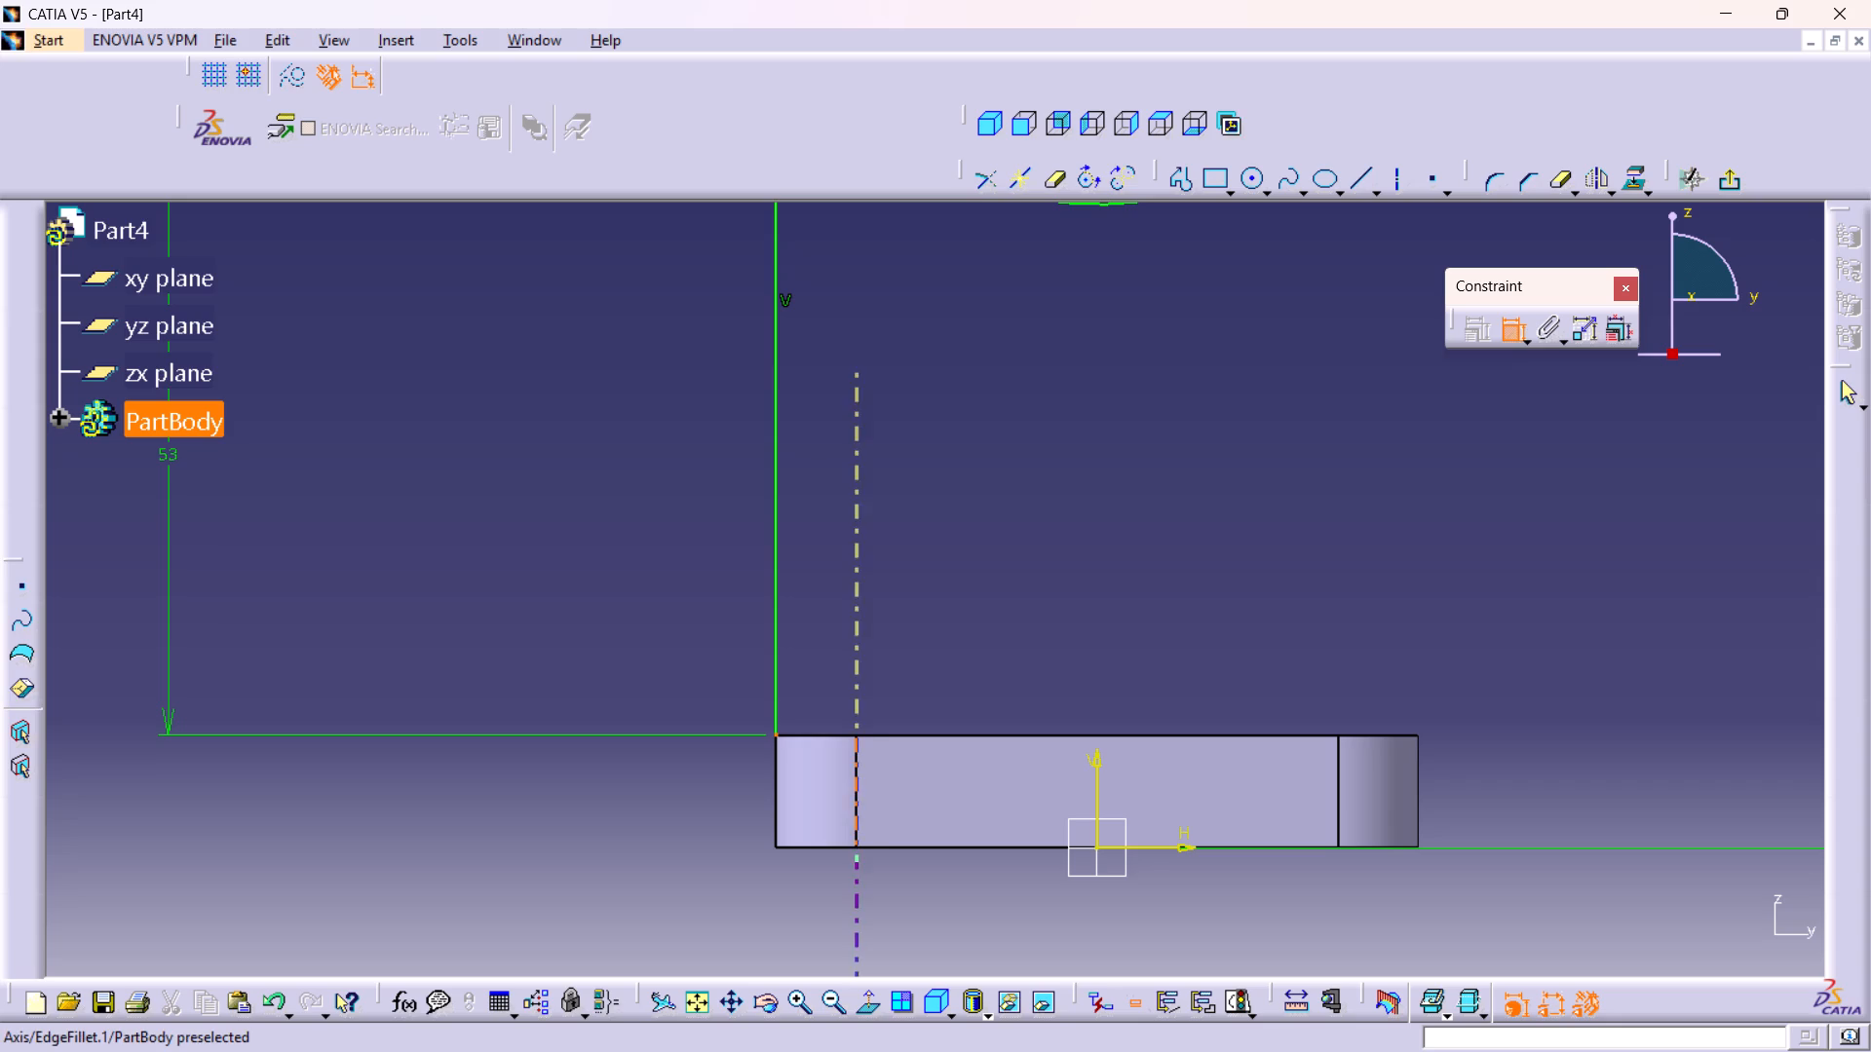
pyautogui.moveTo(814, 733); pyautogui.dragTo(777, 755)
pyautogui.rightClick(627, 784)
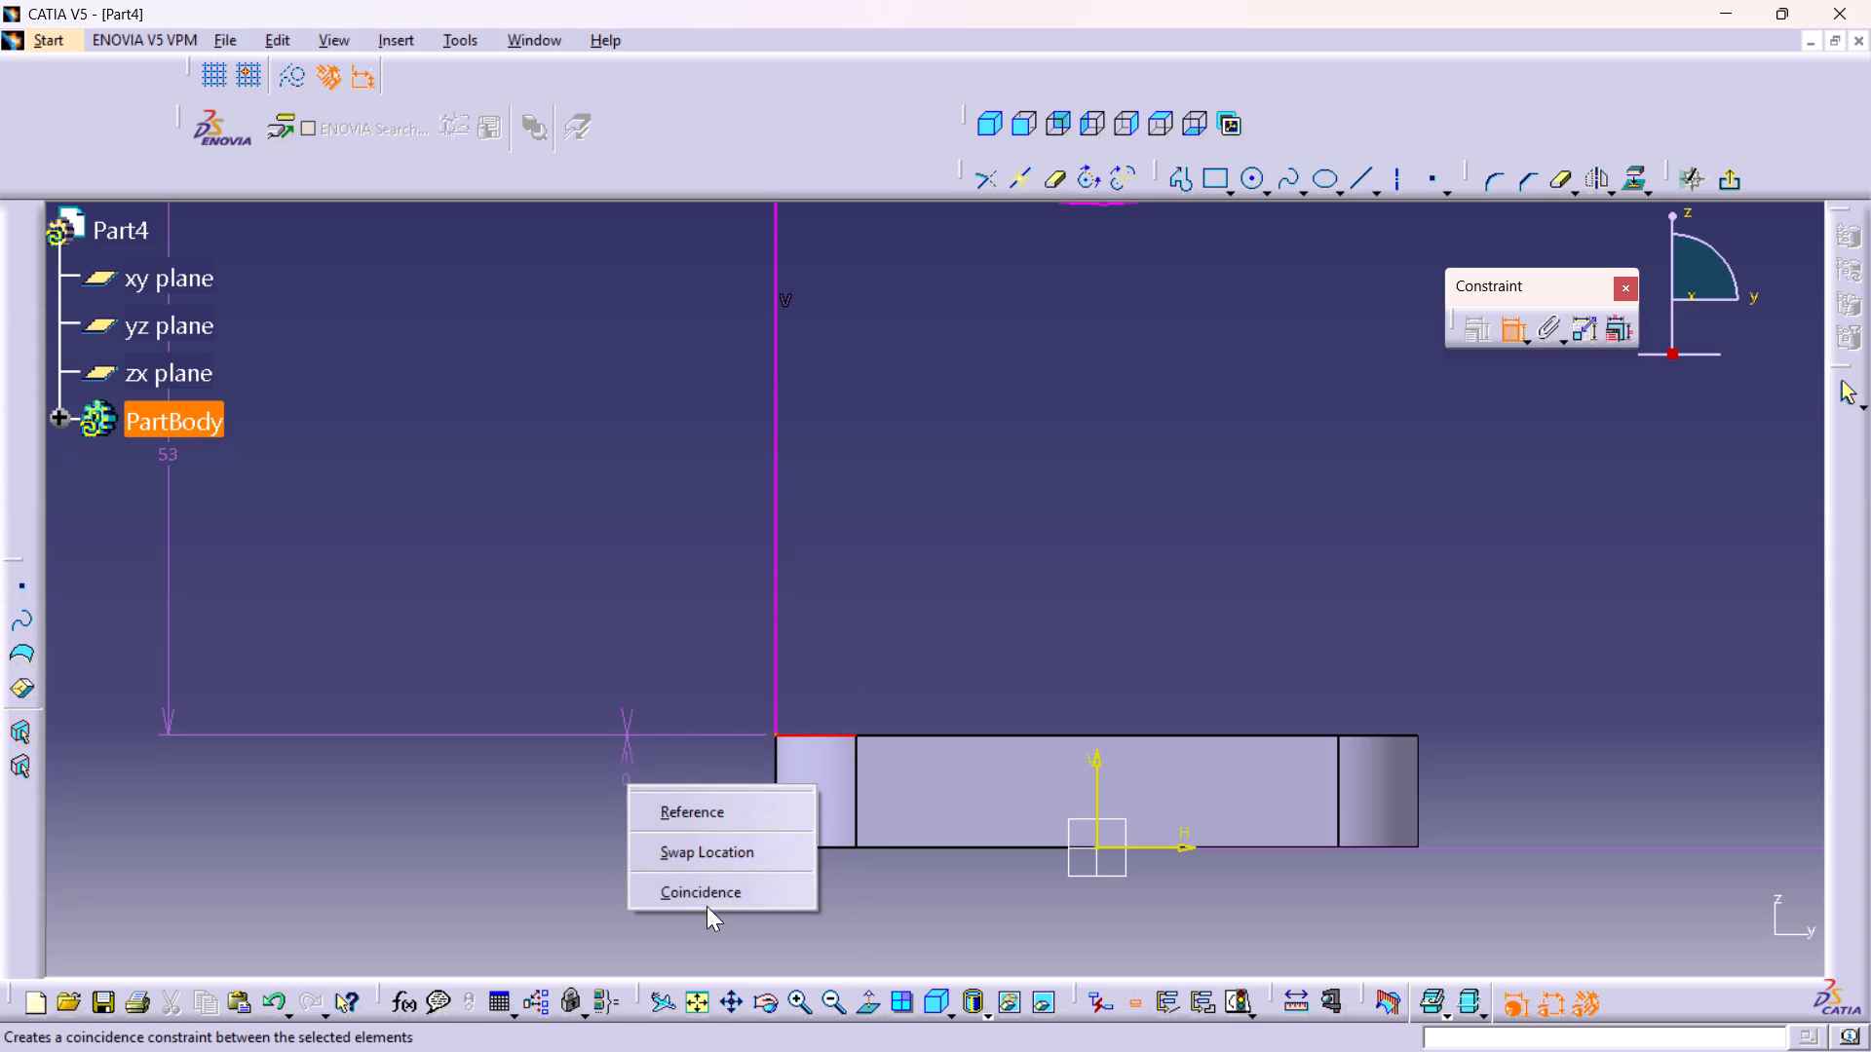
pyautogui.click(707, 887)
pyautogui.click(741, 858)
# Delete the circle's 40 mm diameter dimension from the over-constrained sketch.
pyautogui.moveTo(638, 613); pyautogui.dragTo(665, 760, button='middle')
pyautogui.rightClick(638, 613)
pyautogui.moveTo(697, 575); pyautogui.dragTo(667, 672, button='middle')
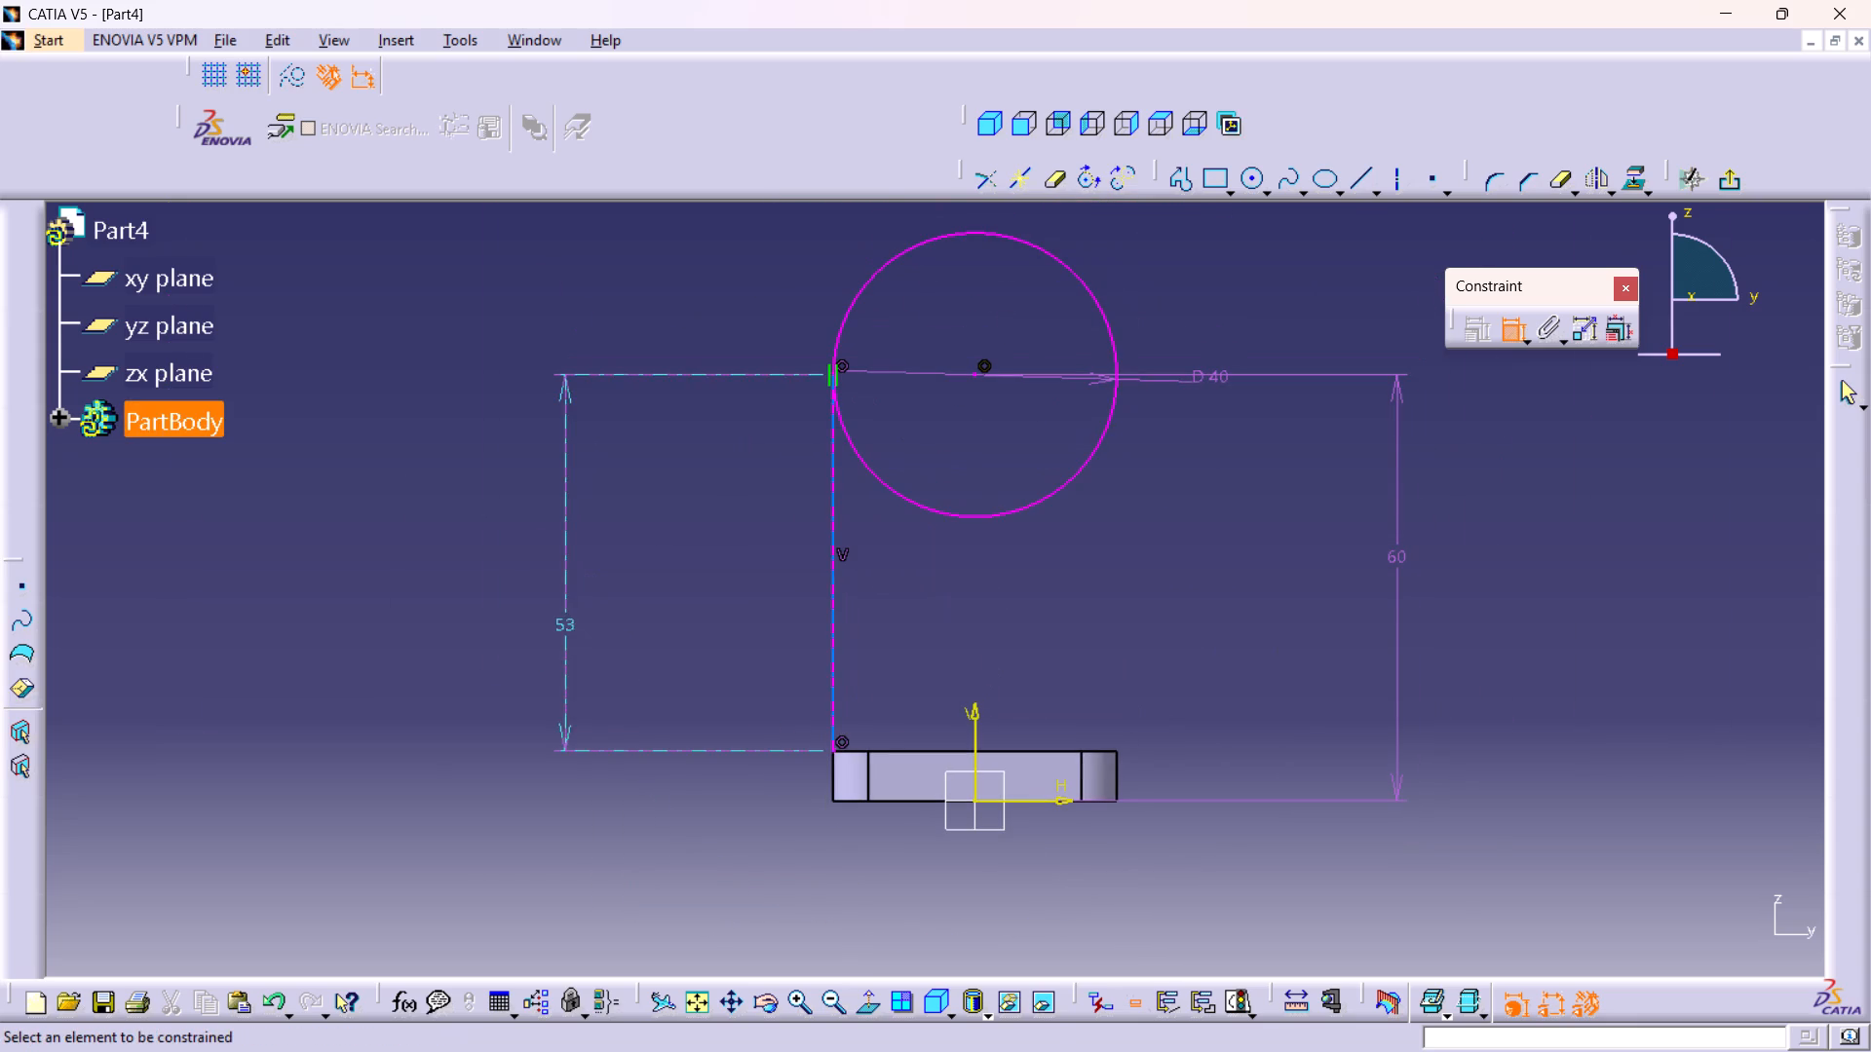
pyautogui.rightClick(1222, 379)
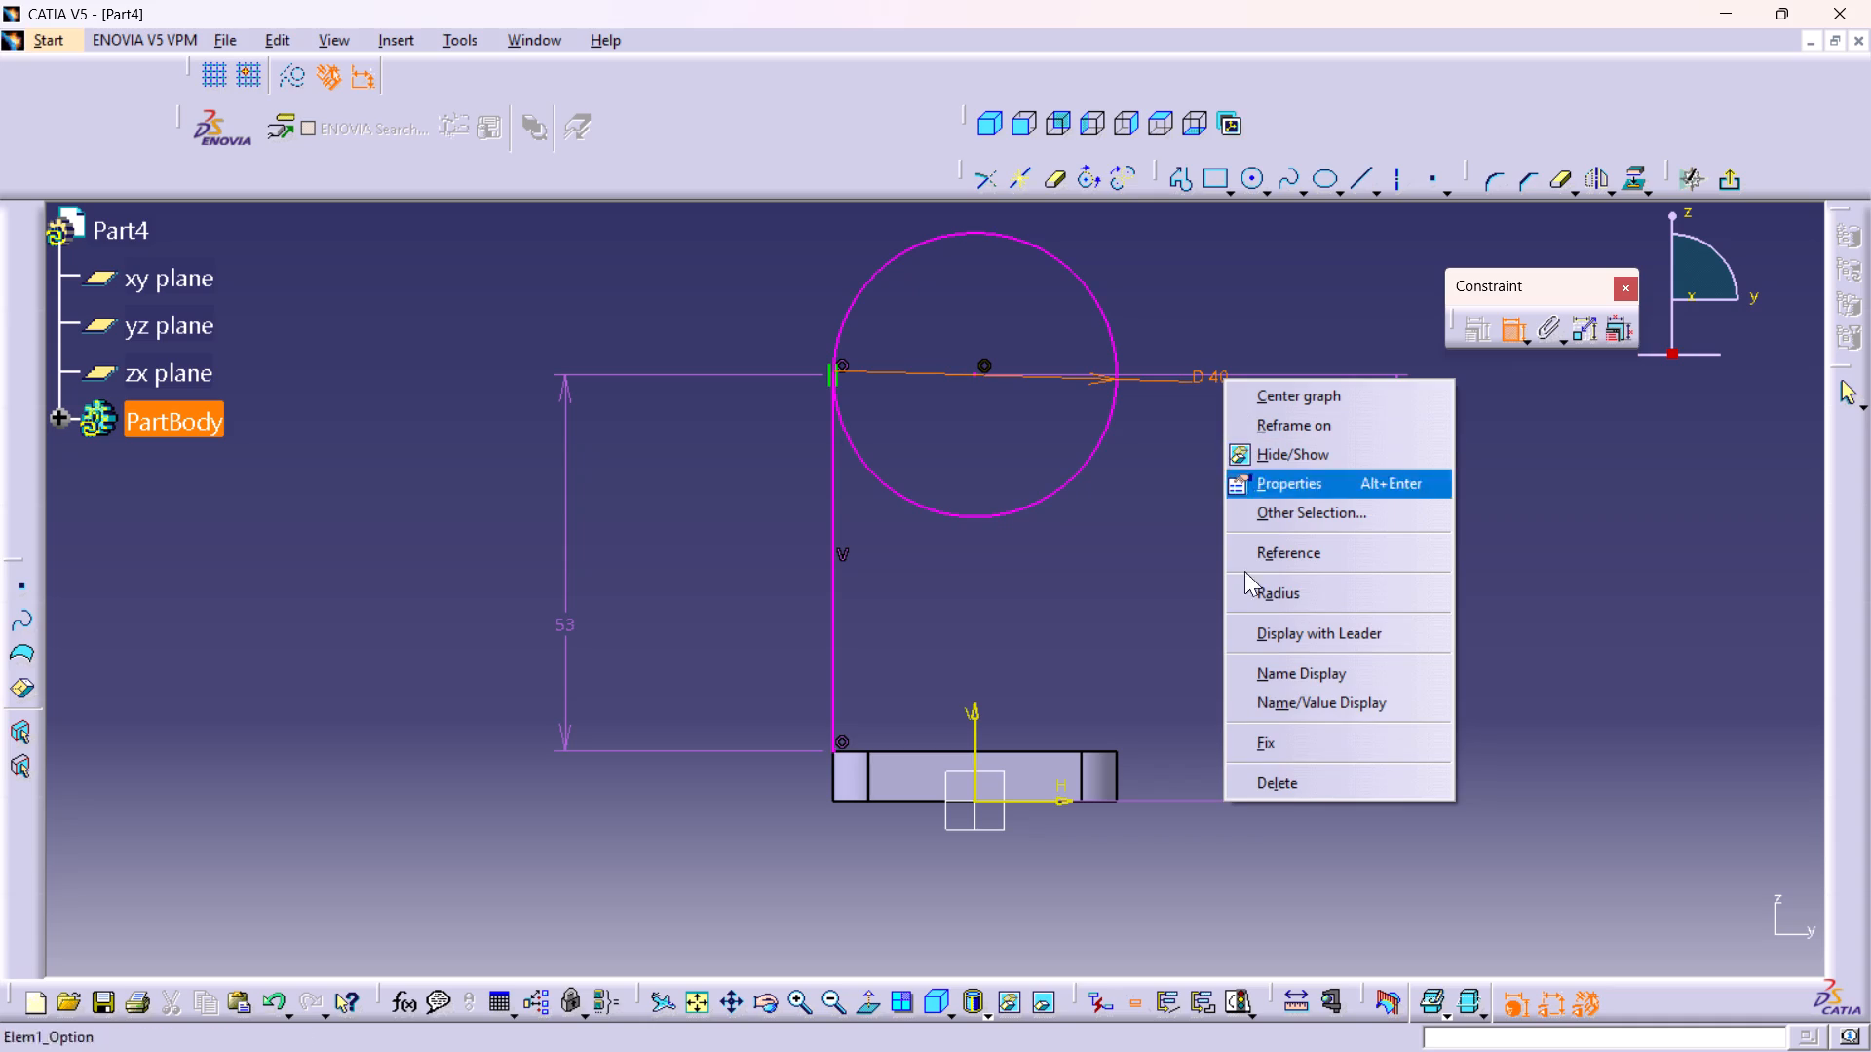
pyautogui.click(1272, 796)
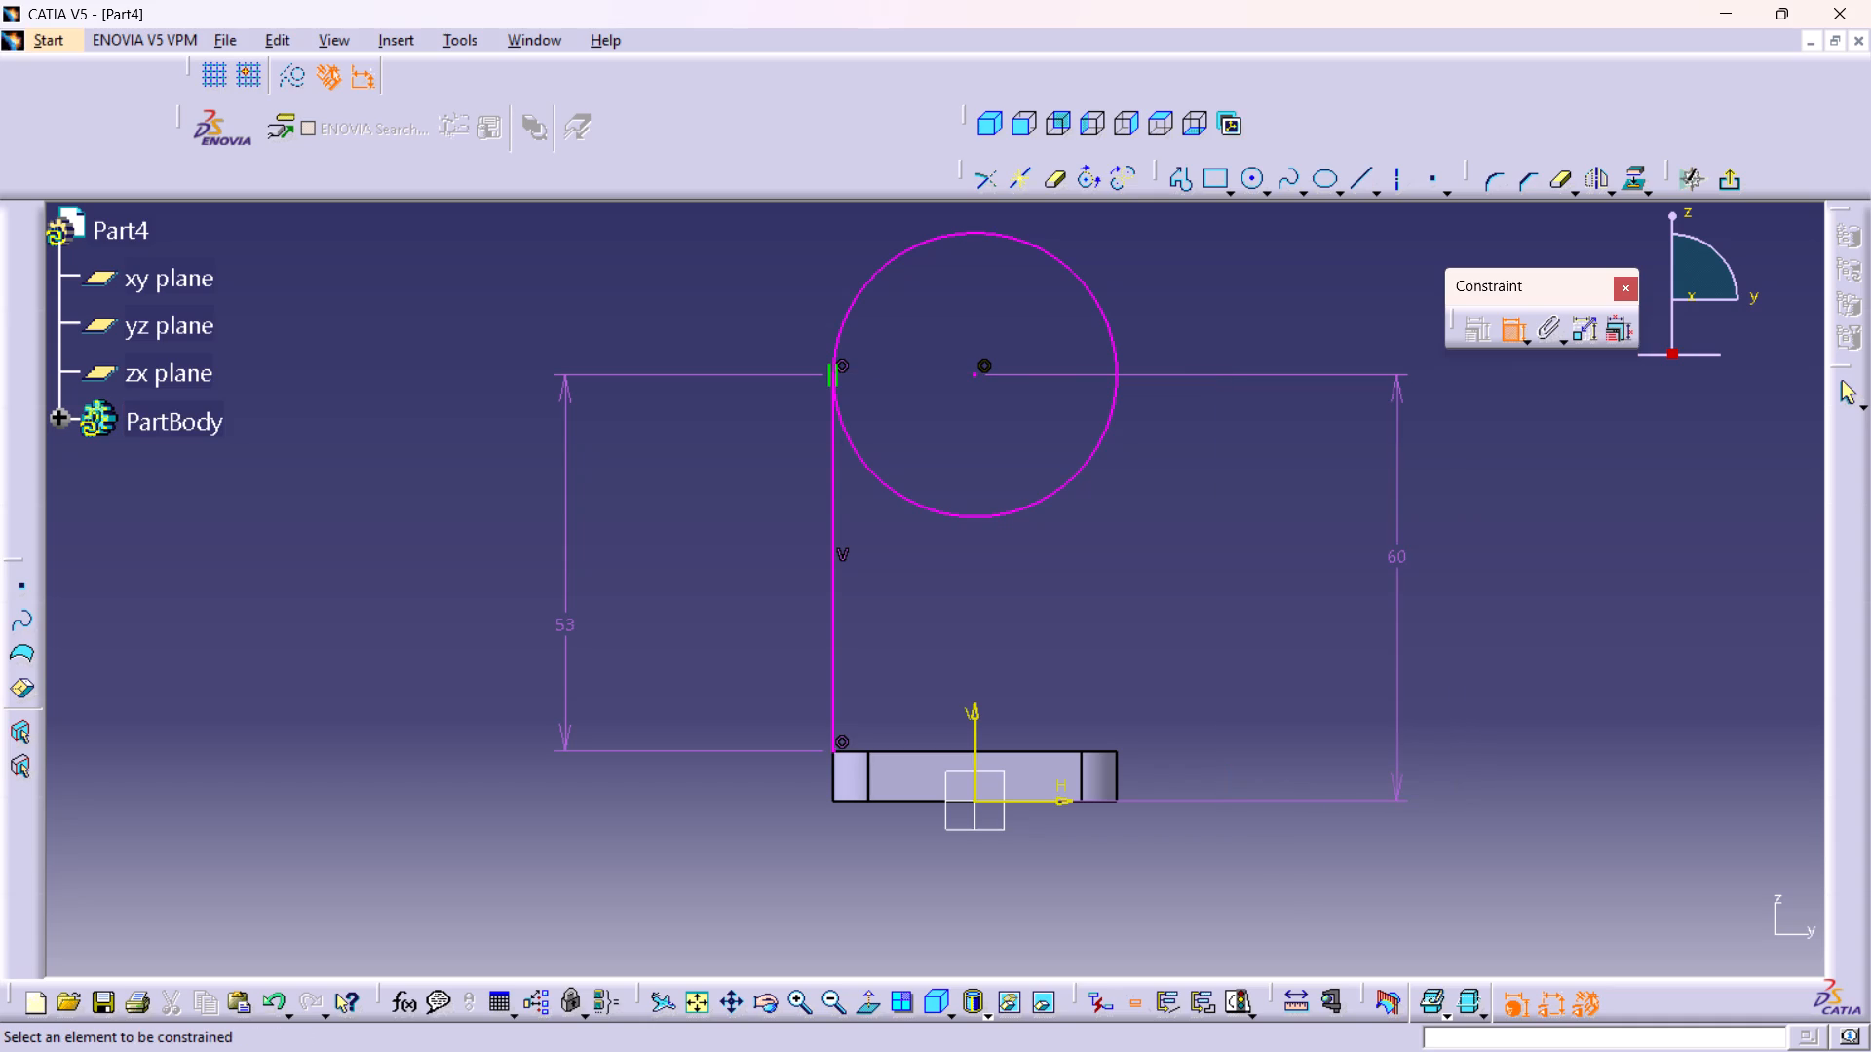
# Delete the 60 mm height dimension between the circle's centre and the H axis.
pyautogui.rightClick(1401, 551)
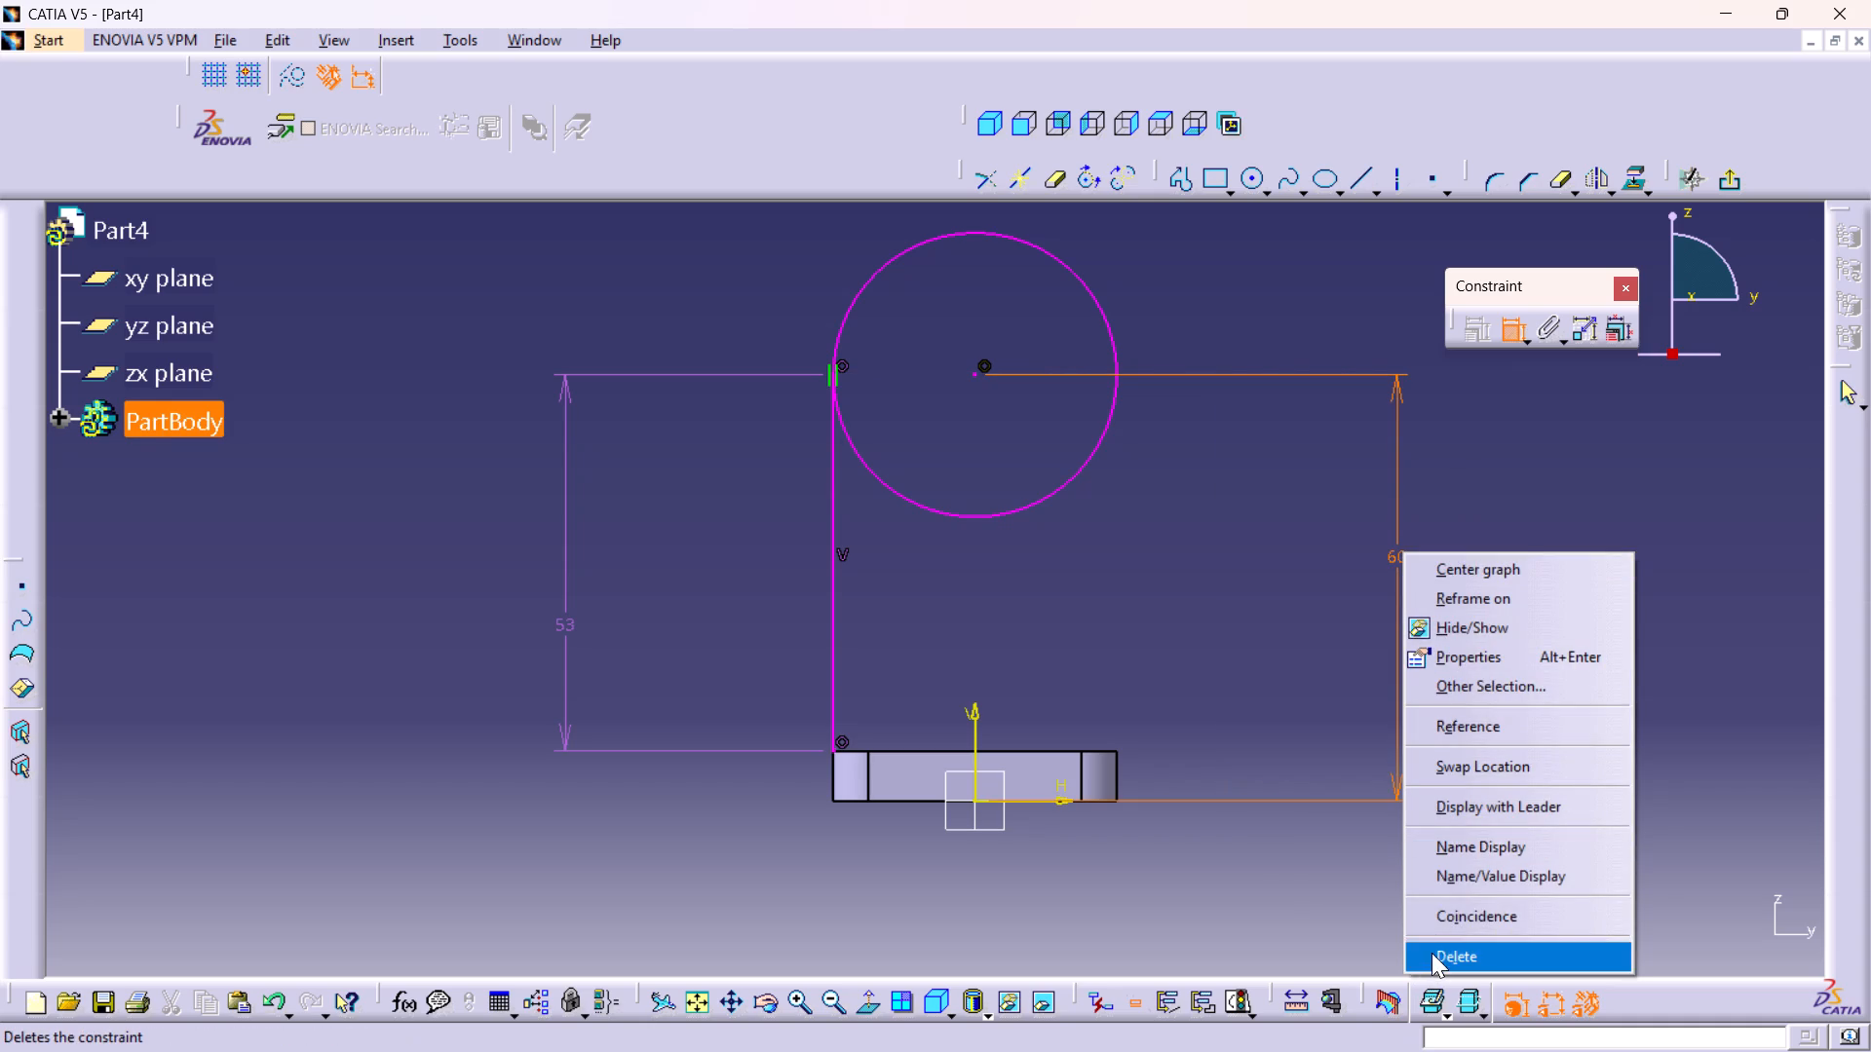
pyautogui.click(1432, 950)
# Dimension the circle's diameter again, placing the dimension outside its upper right side.
pyautogui.click(1116, 375)
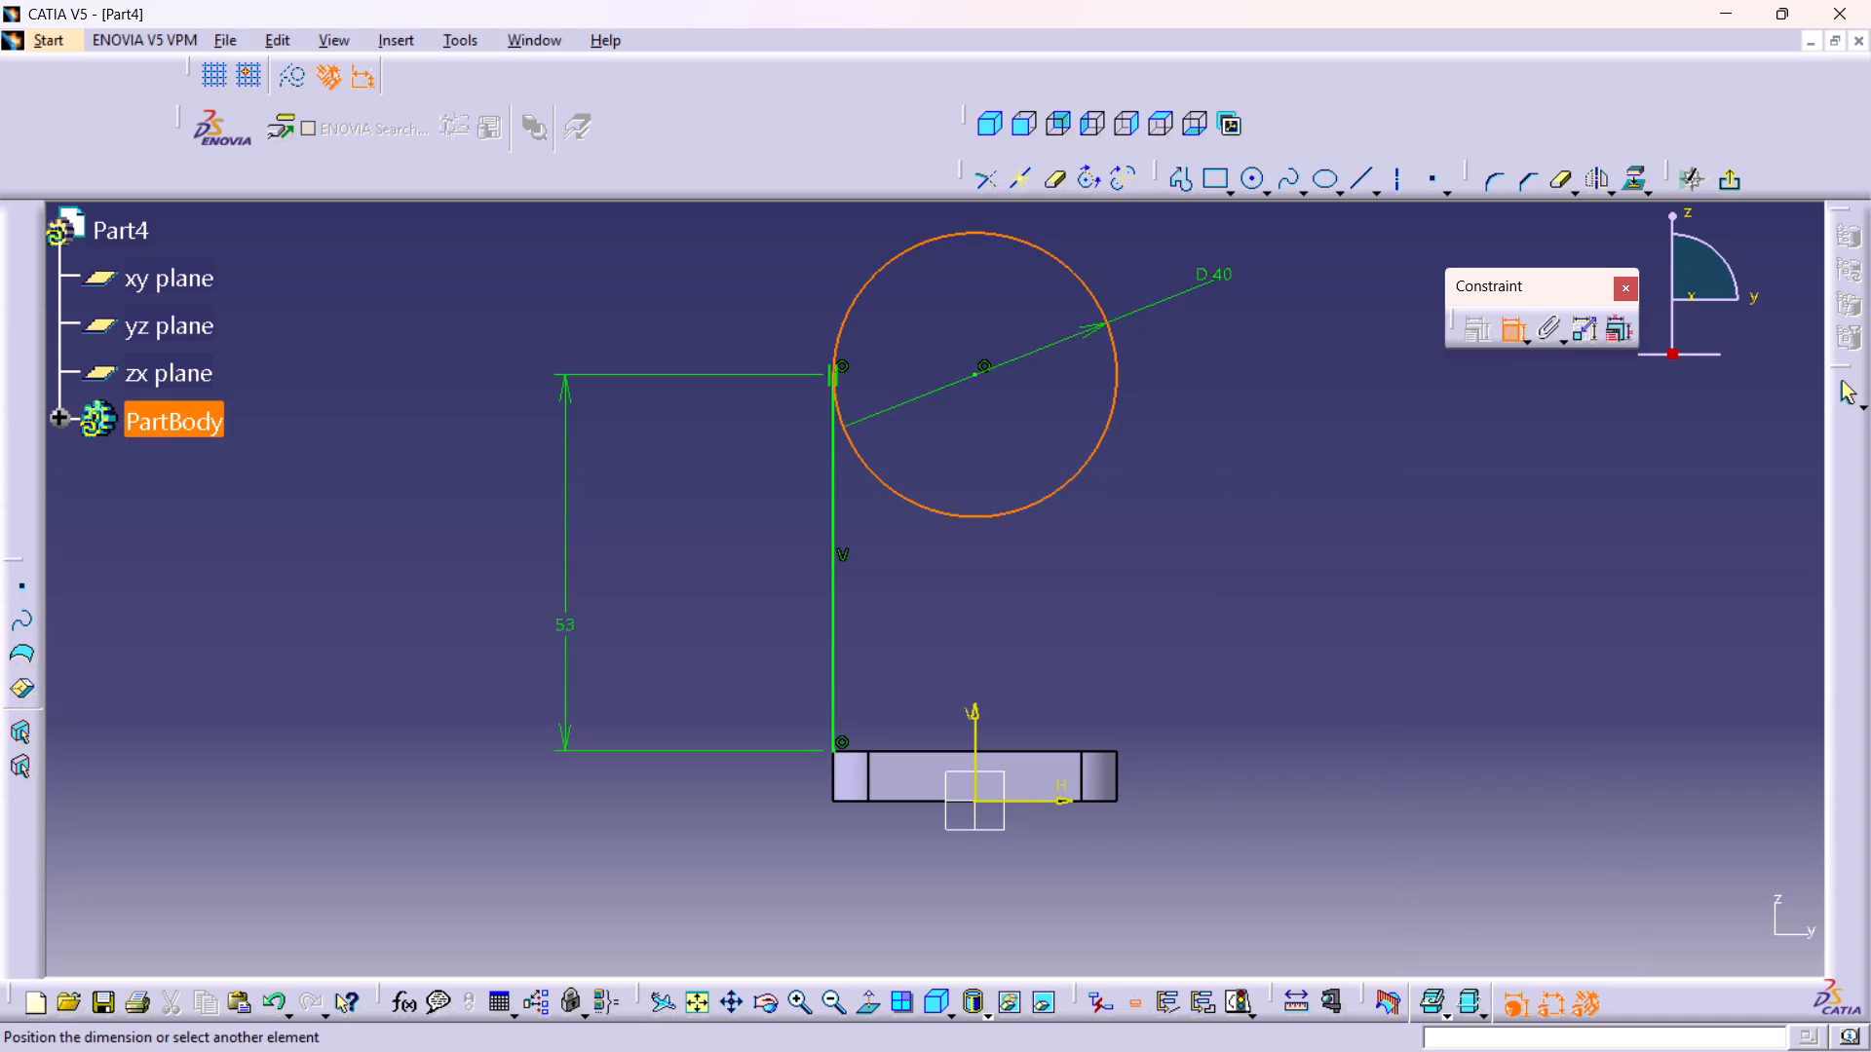
pyautogui.click(1214, 281)
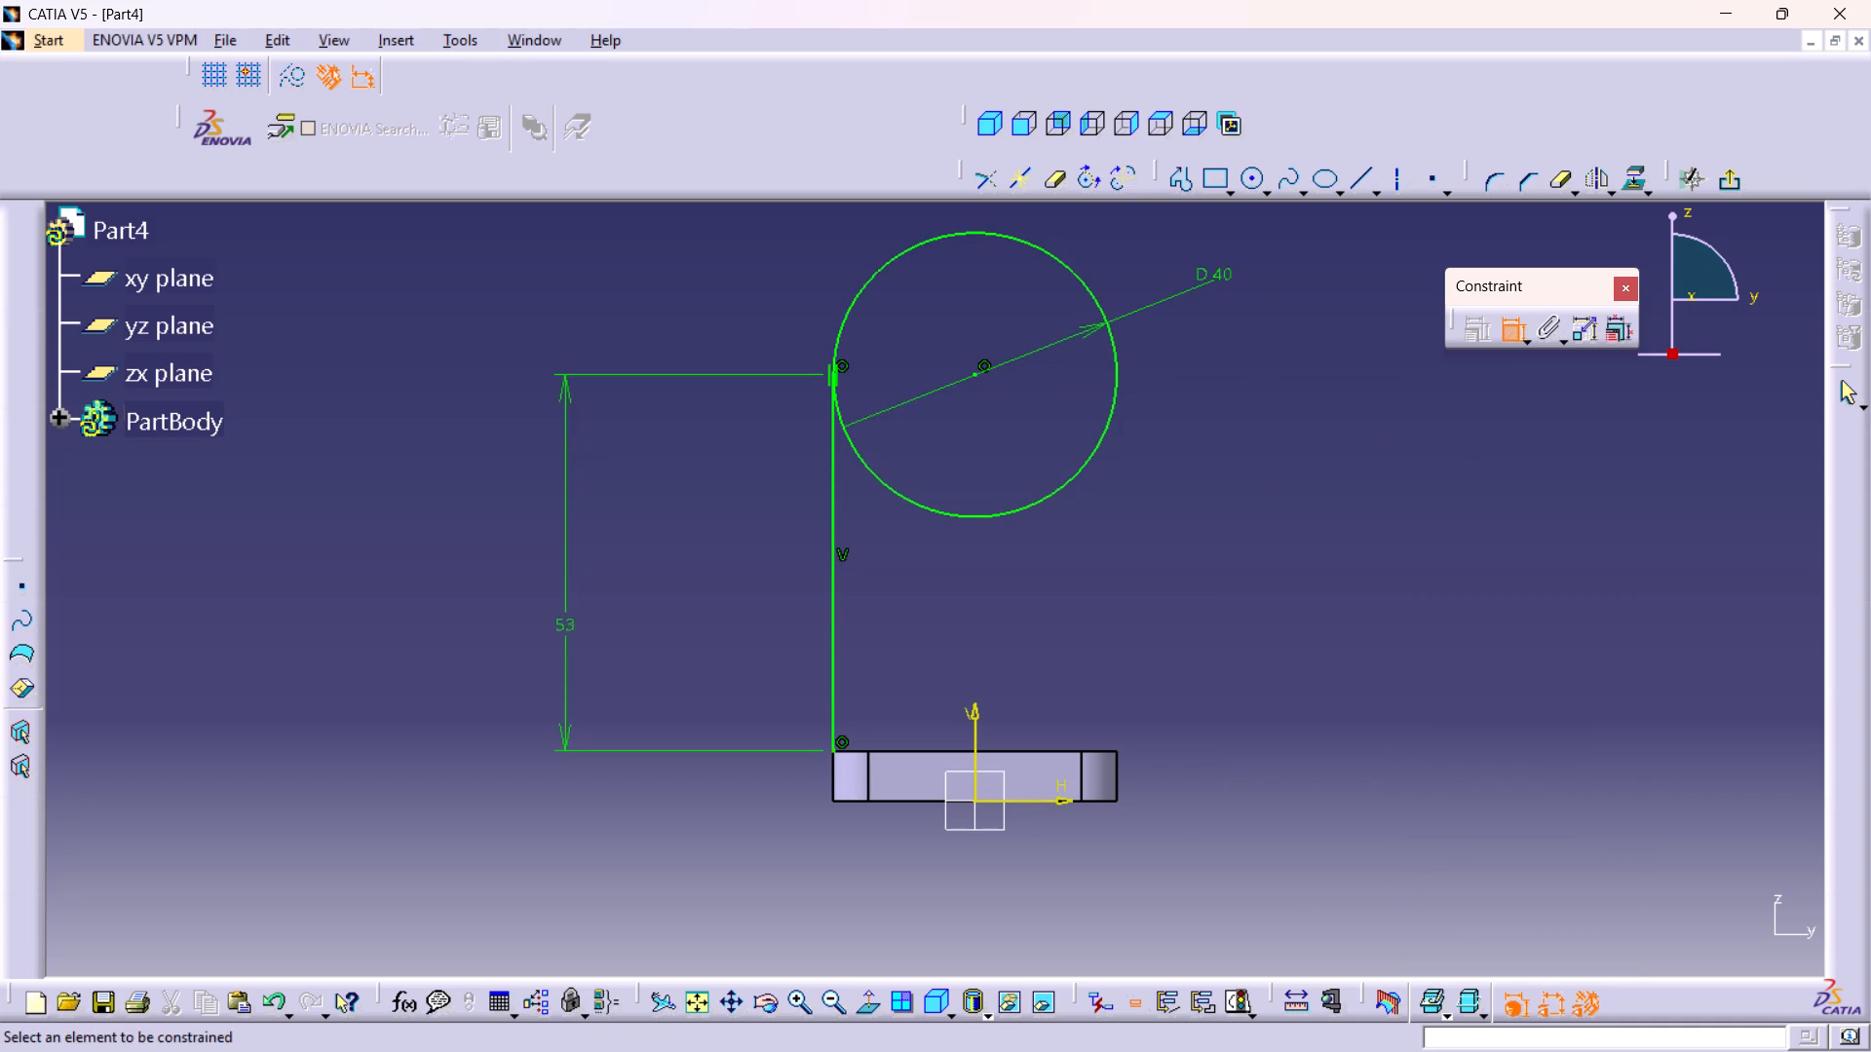
pyautogui.click(1516, 336)
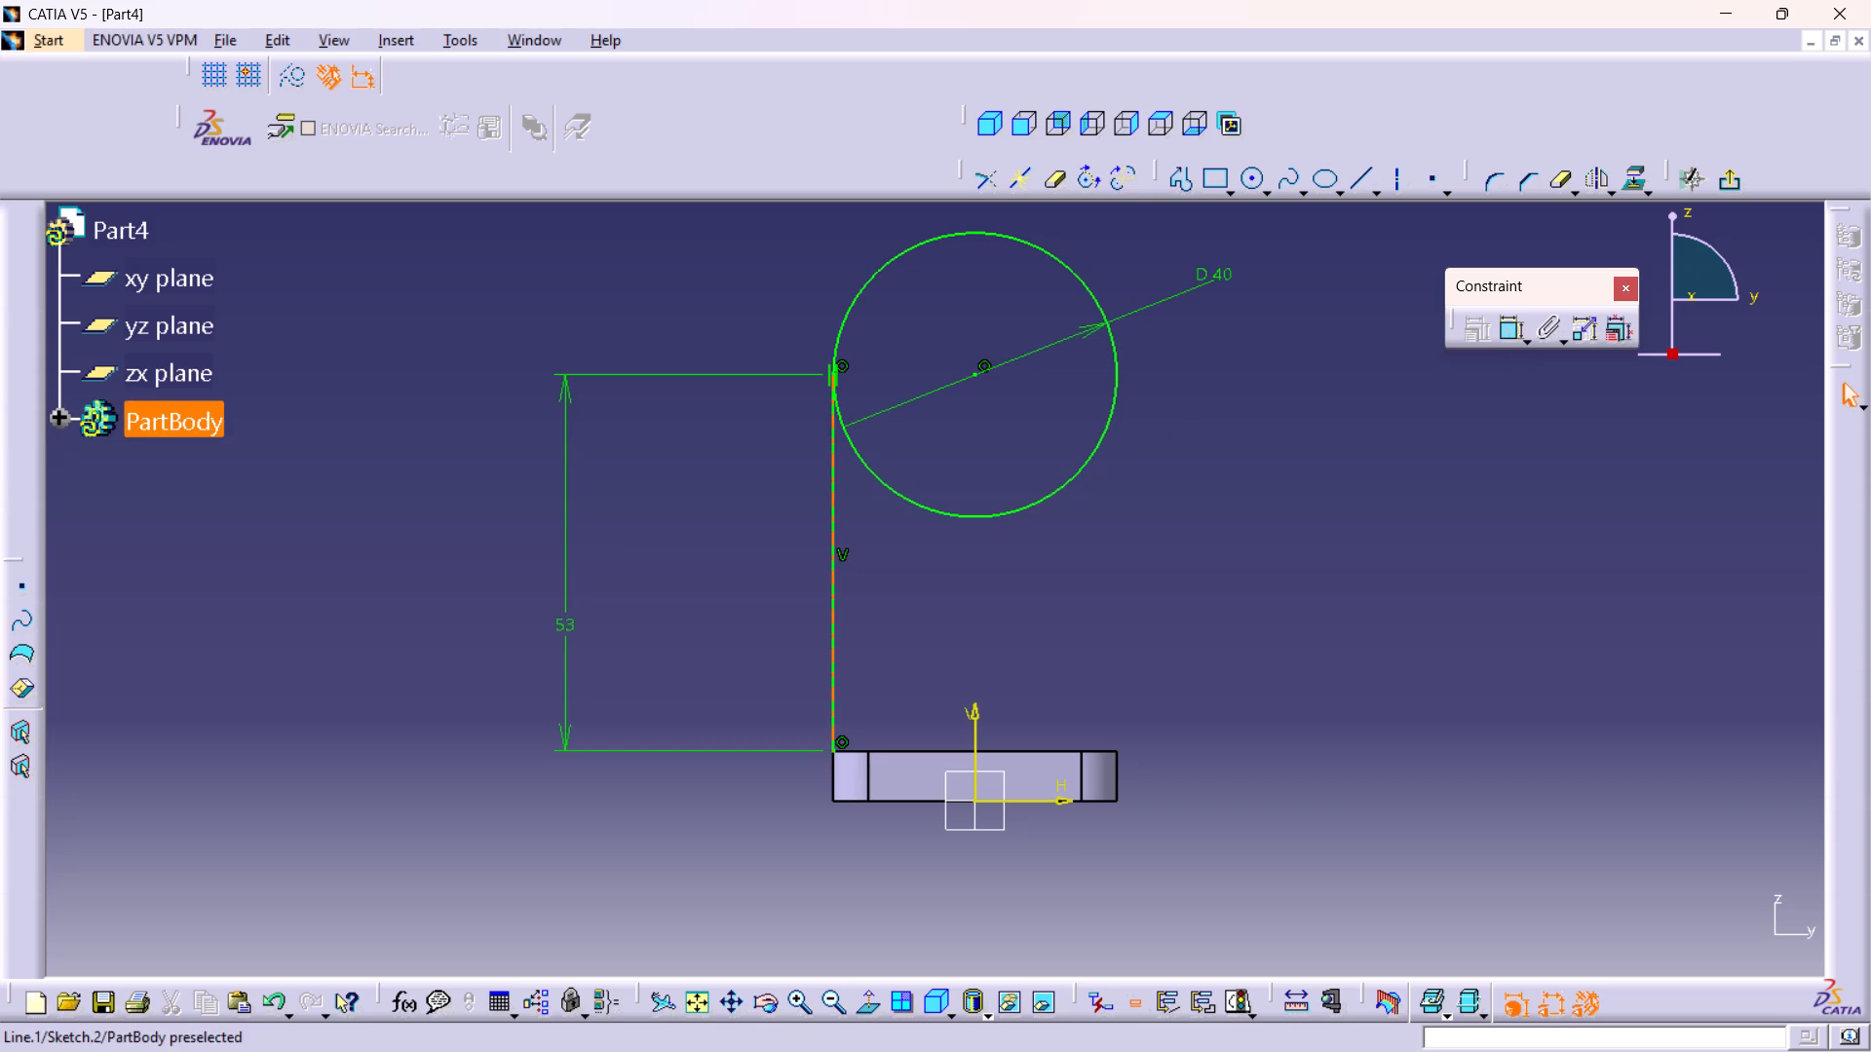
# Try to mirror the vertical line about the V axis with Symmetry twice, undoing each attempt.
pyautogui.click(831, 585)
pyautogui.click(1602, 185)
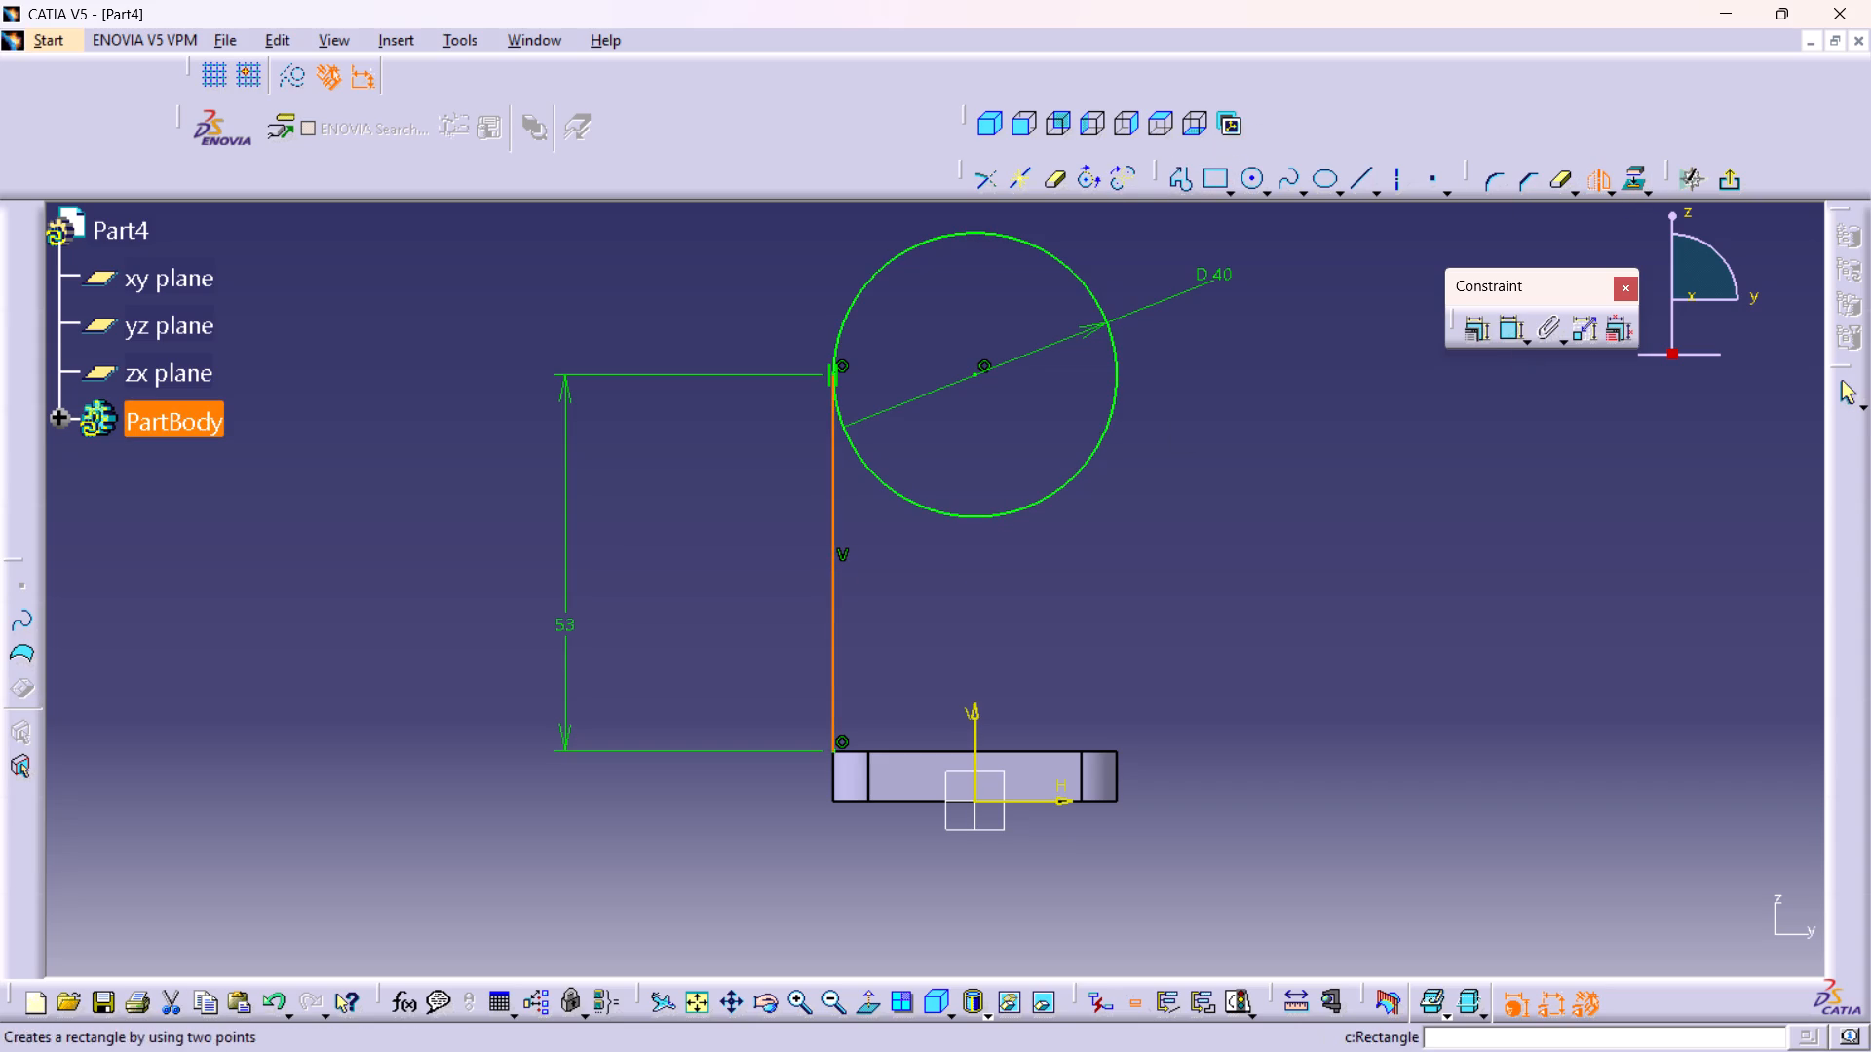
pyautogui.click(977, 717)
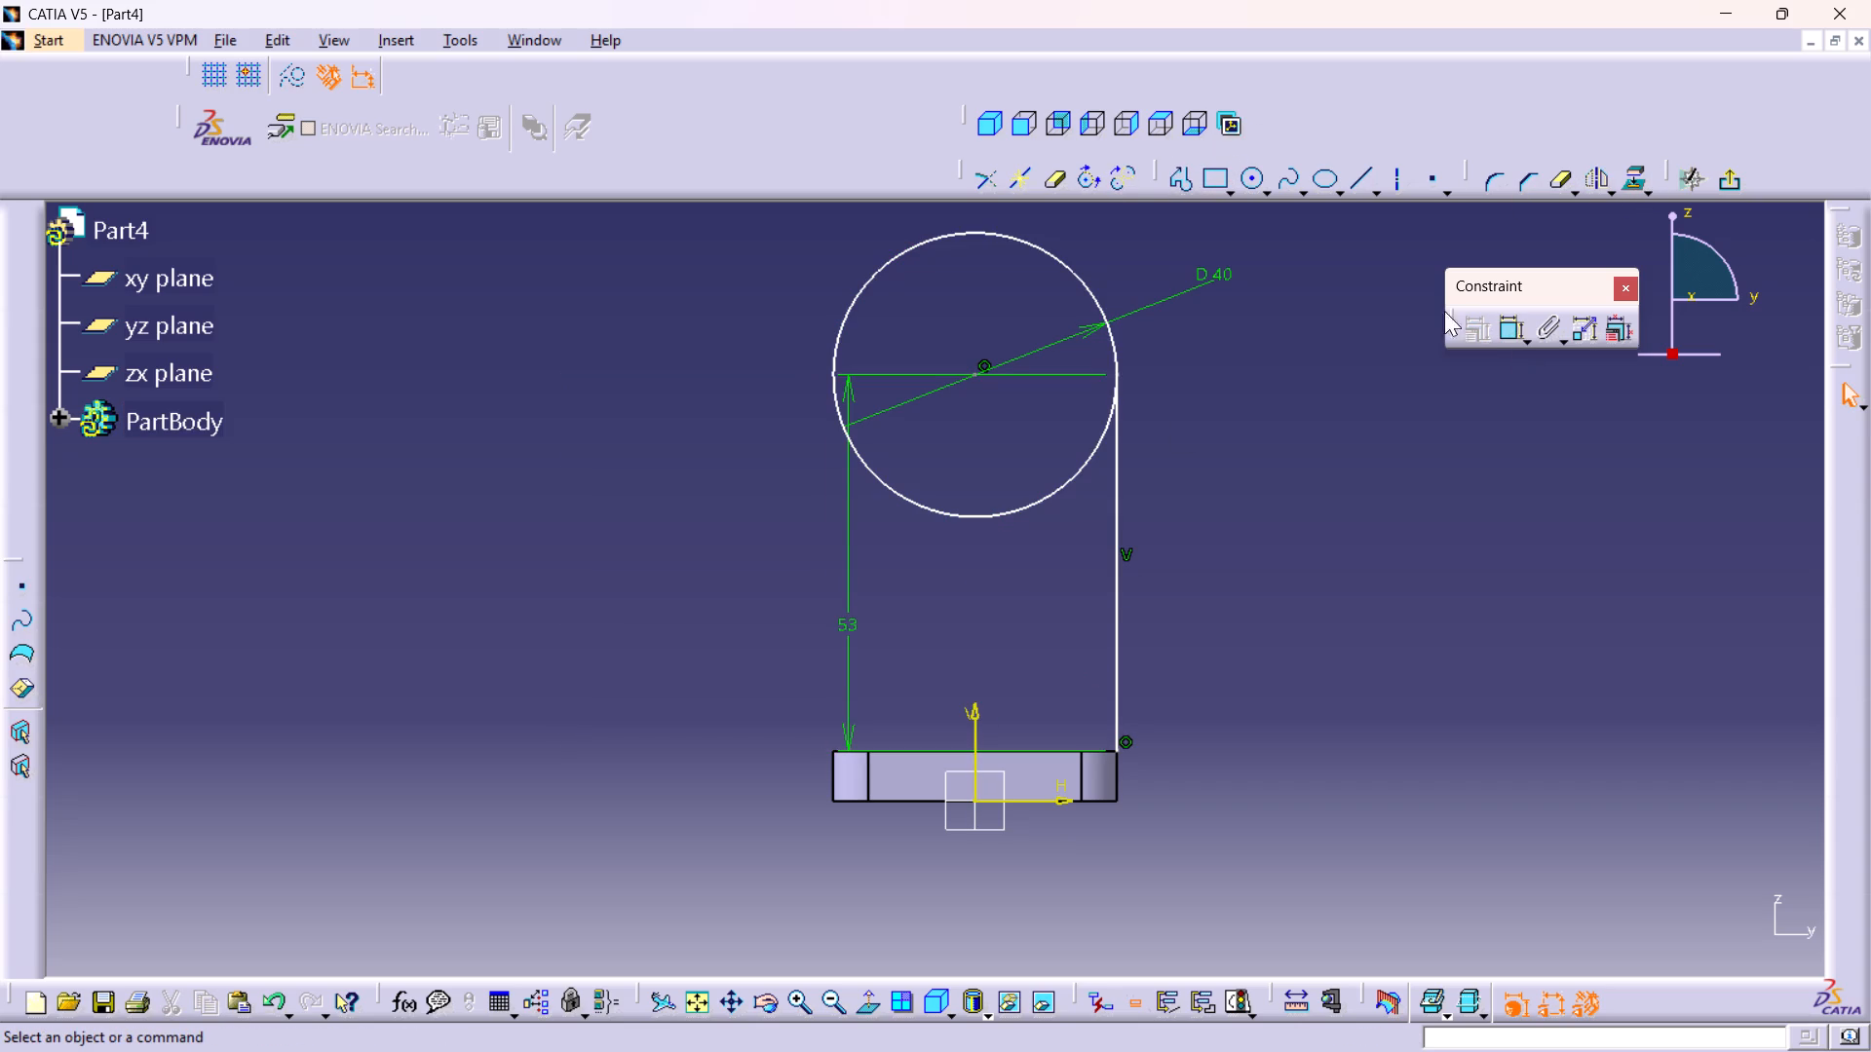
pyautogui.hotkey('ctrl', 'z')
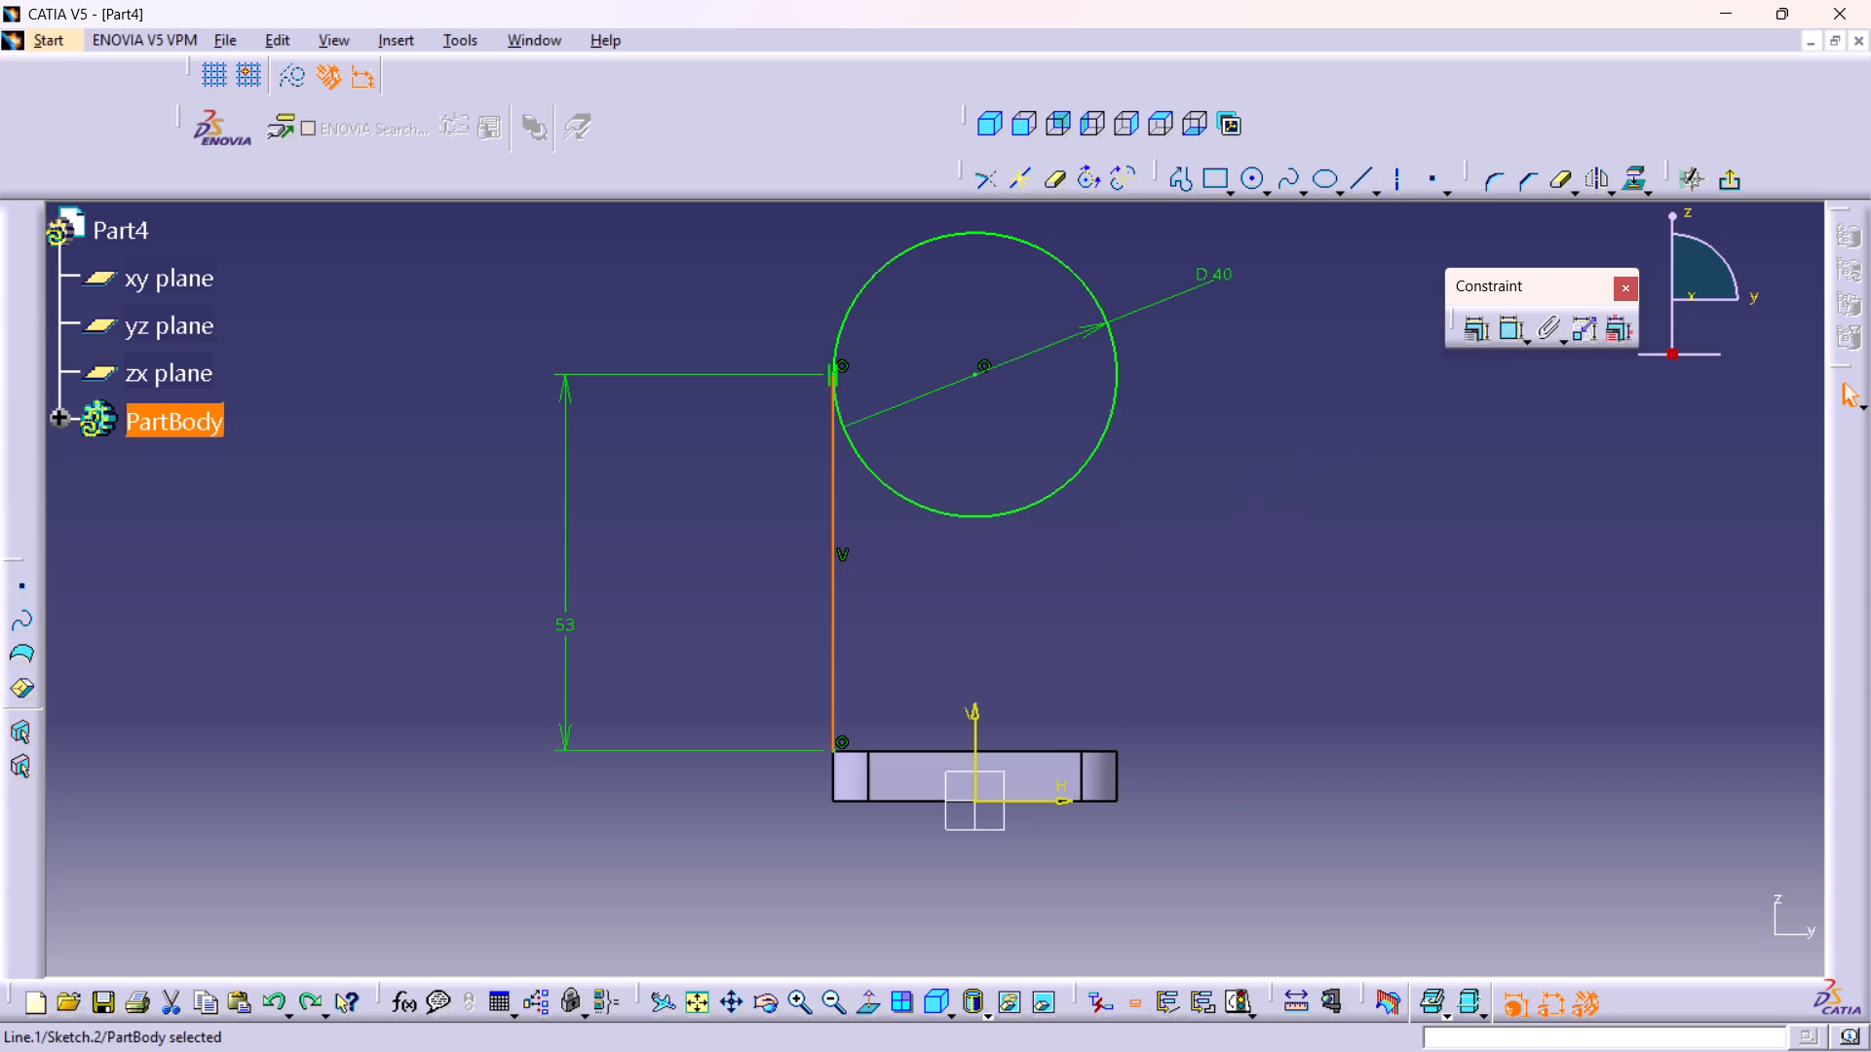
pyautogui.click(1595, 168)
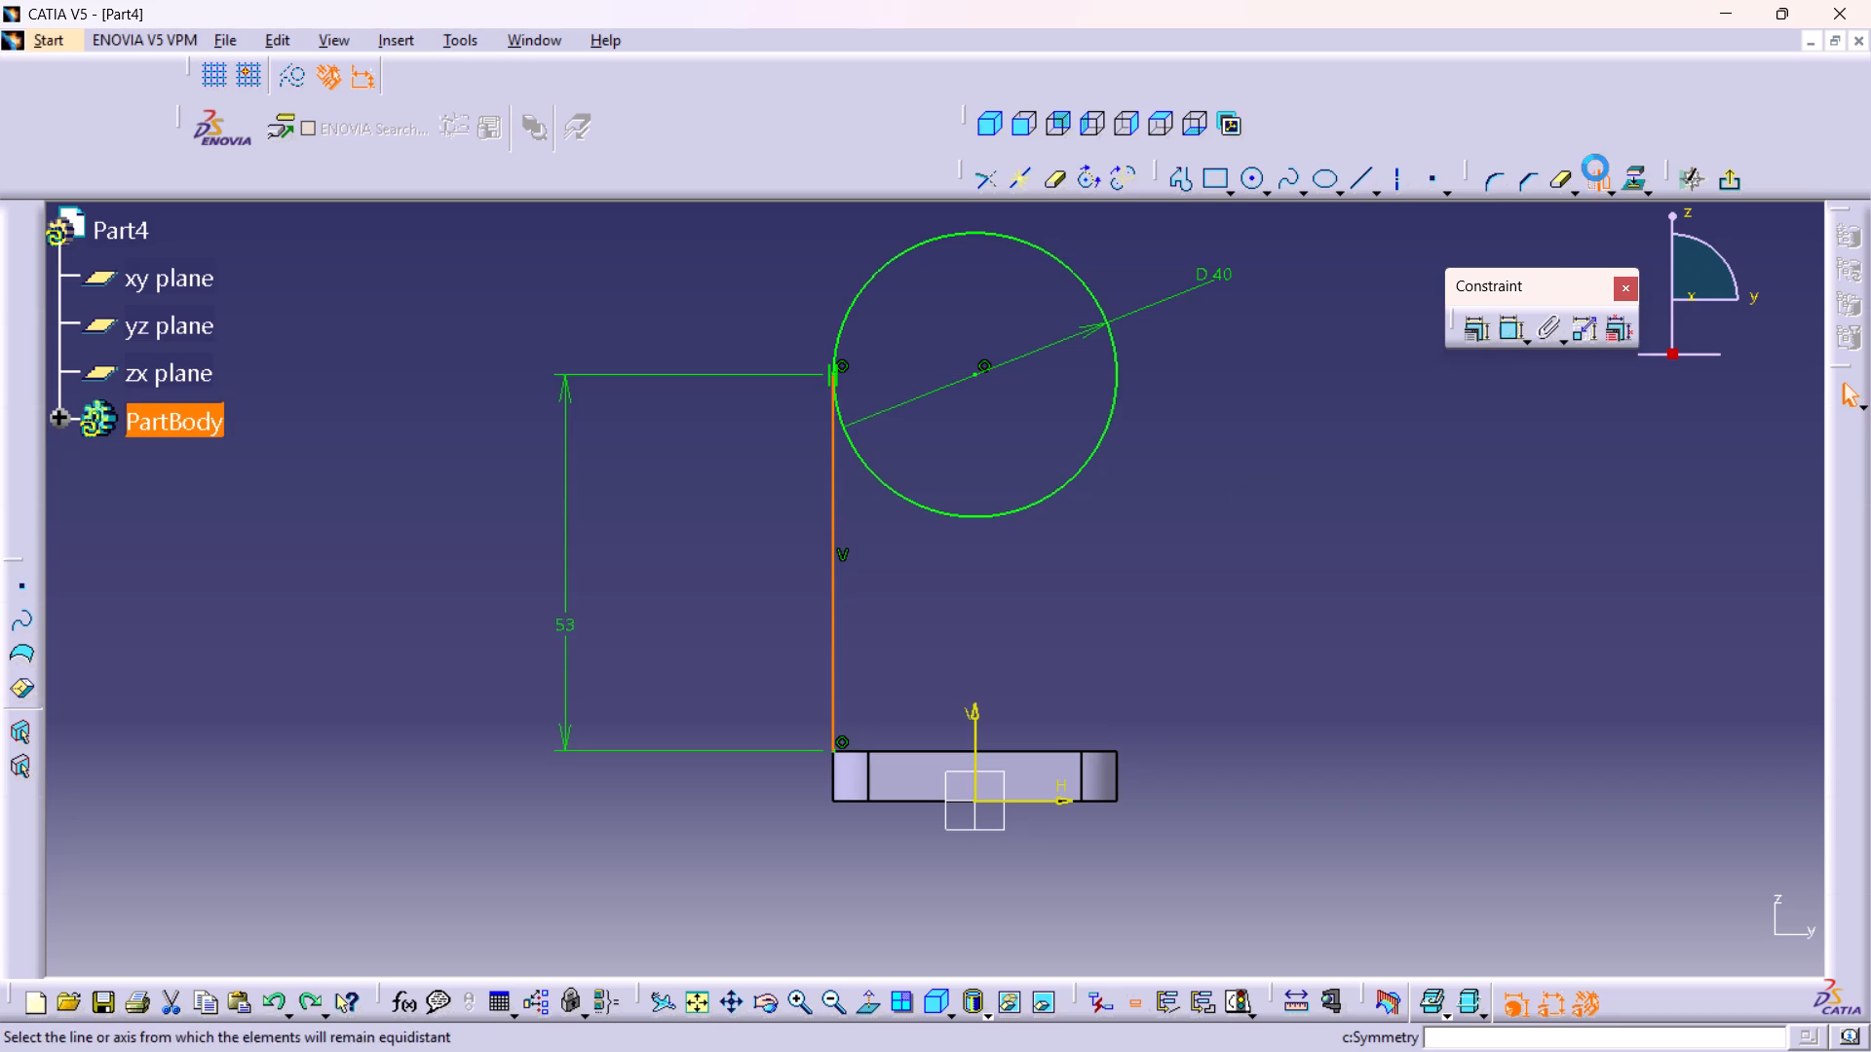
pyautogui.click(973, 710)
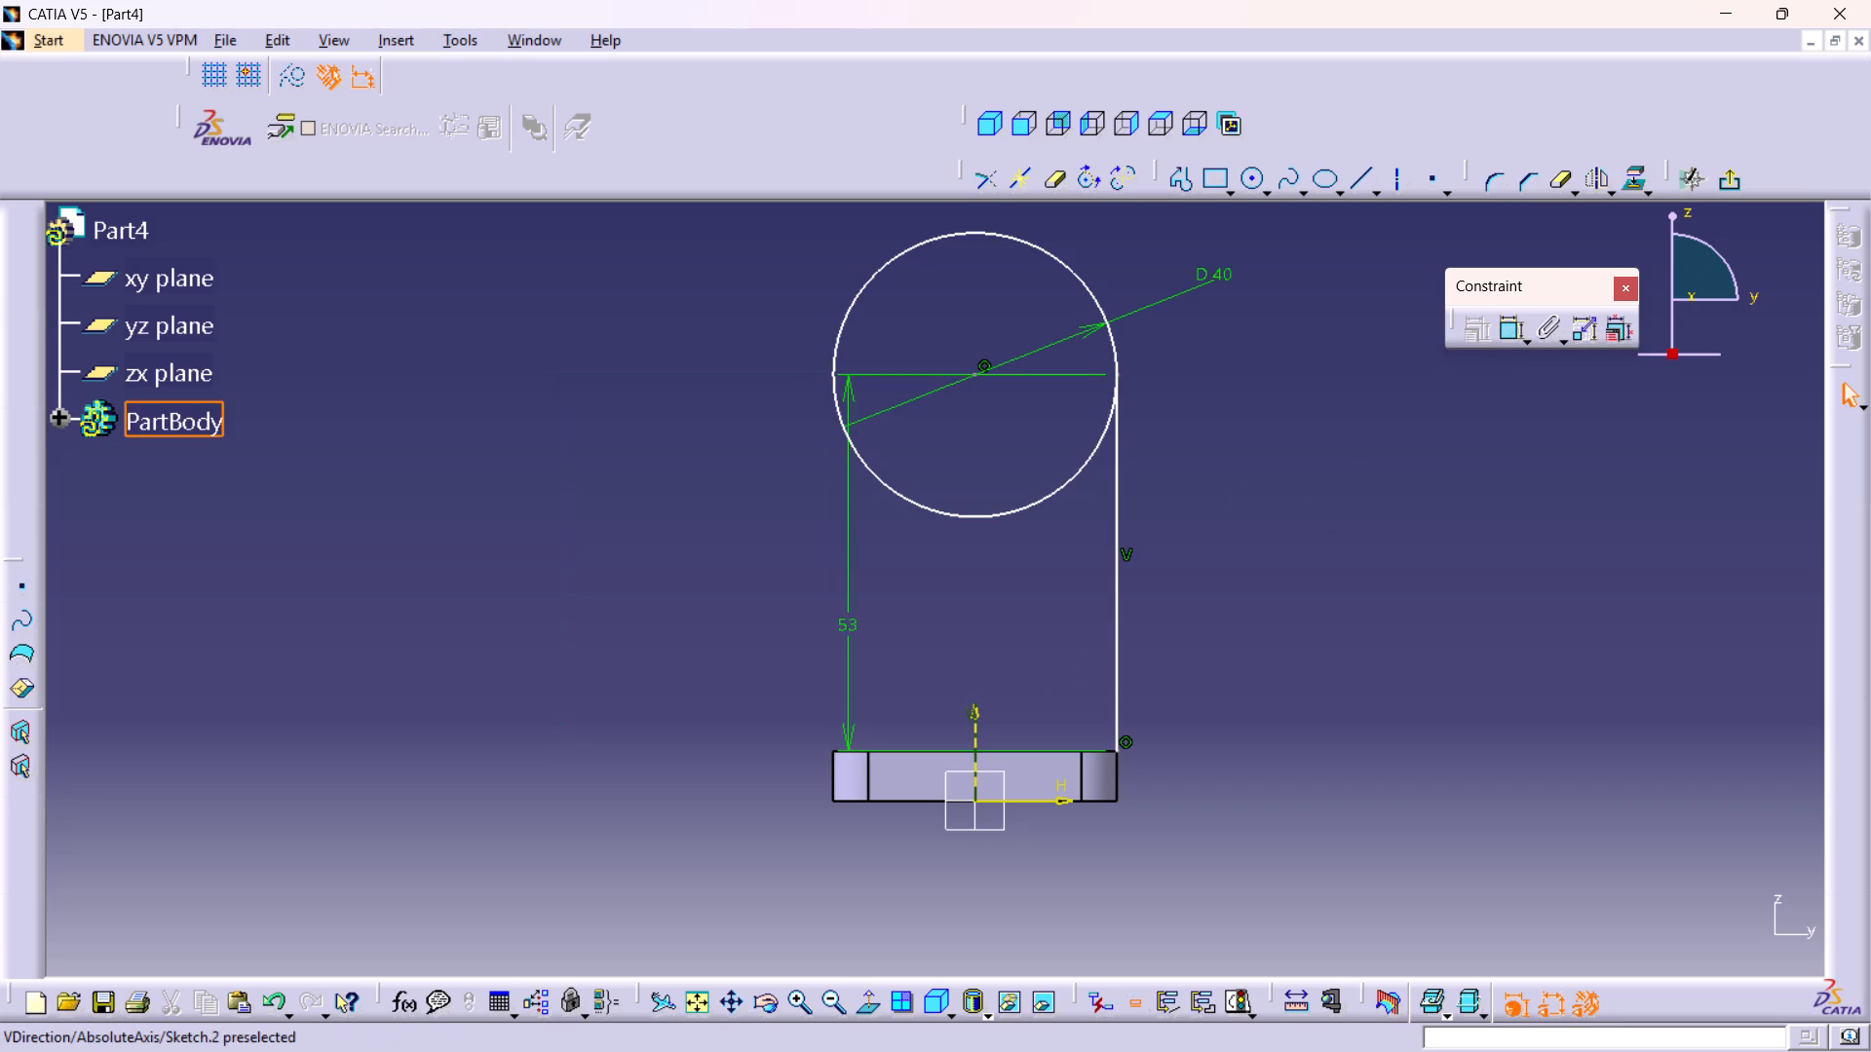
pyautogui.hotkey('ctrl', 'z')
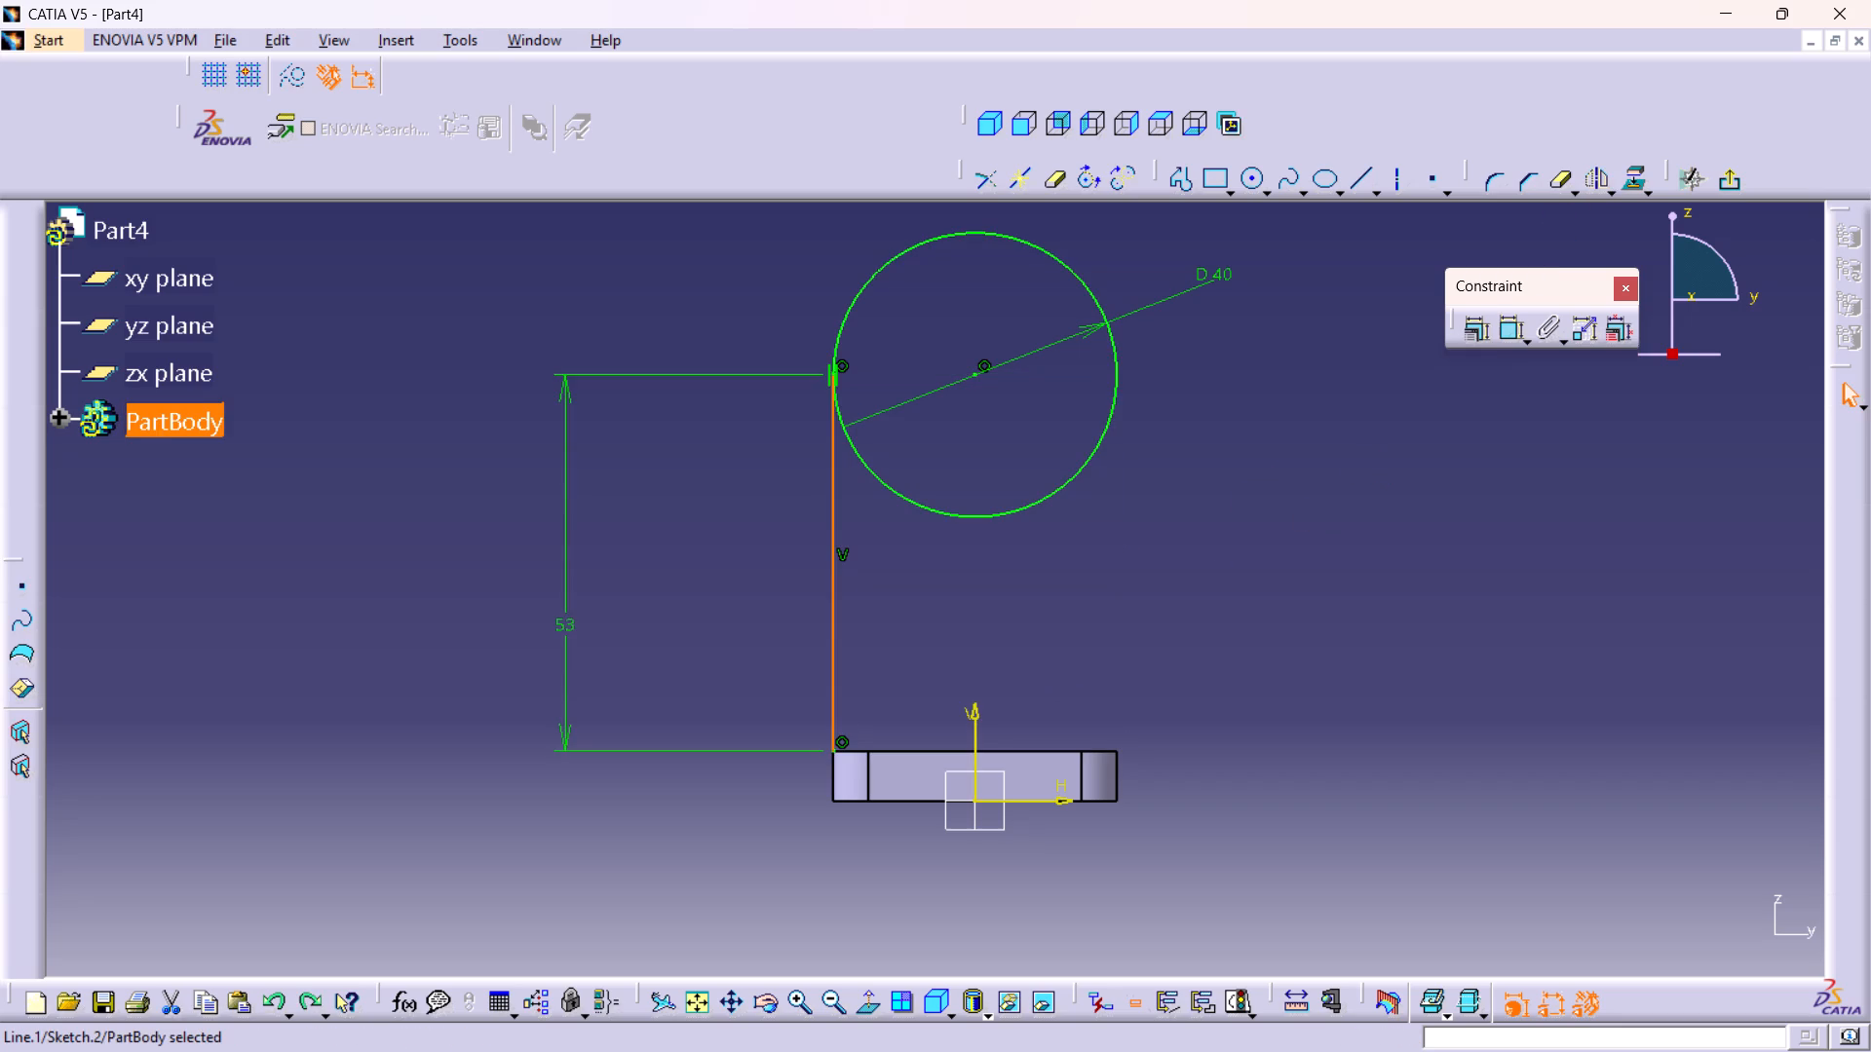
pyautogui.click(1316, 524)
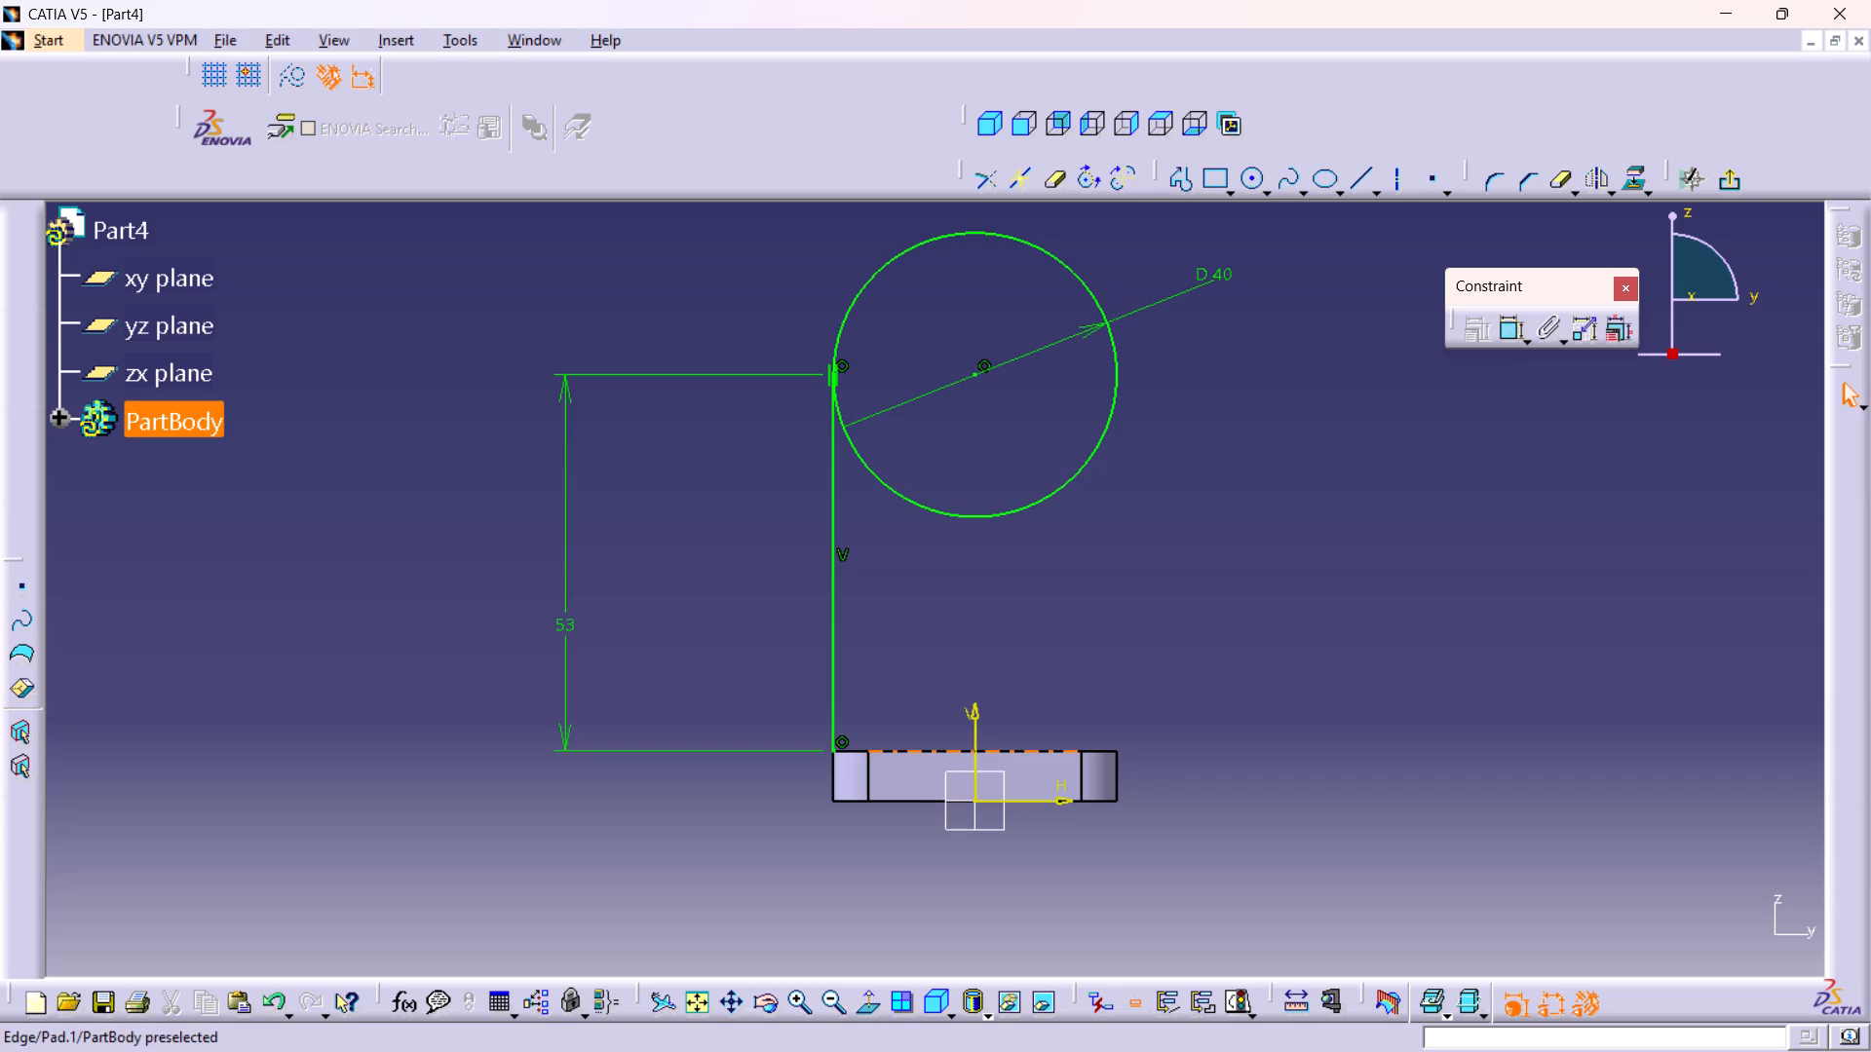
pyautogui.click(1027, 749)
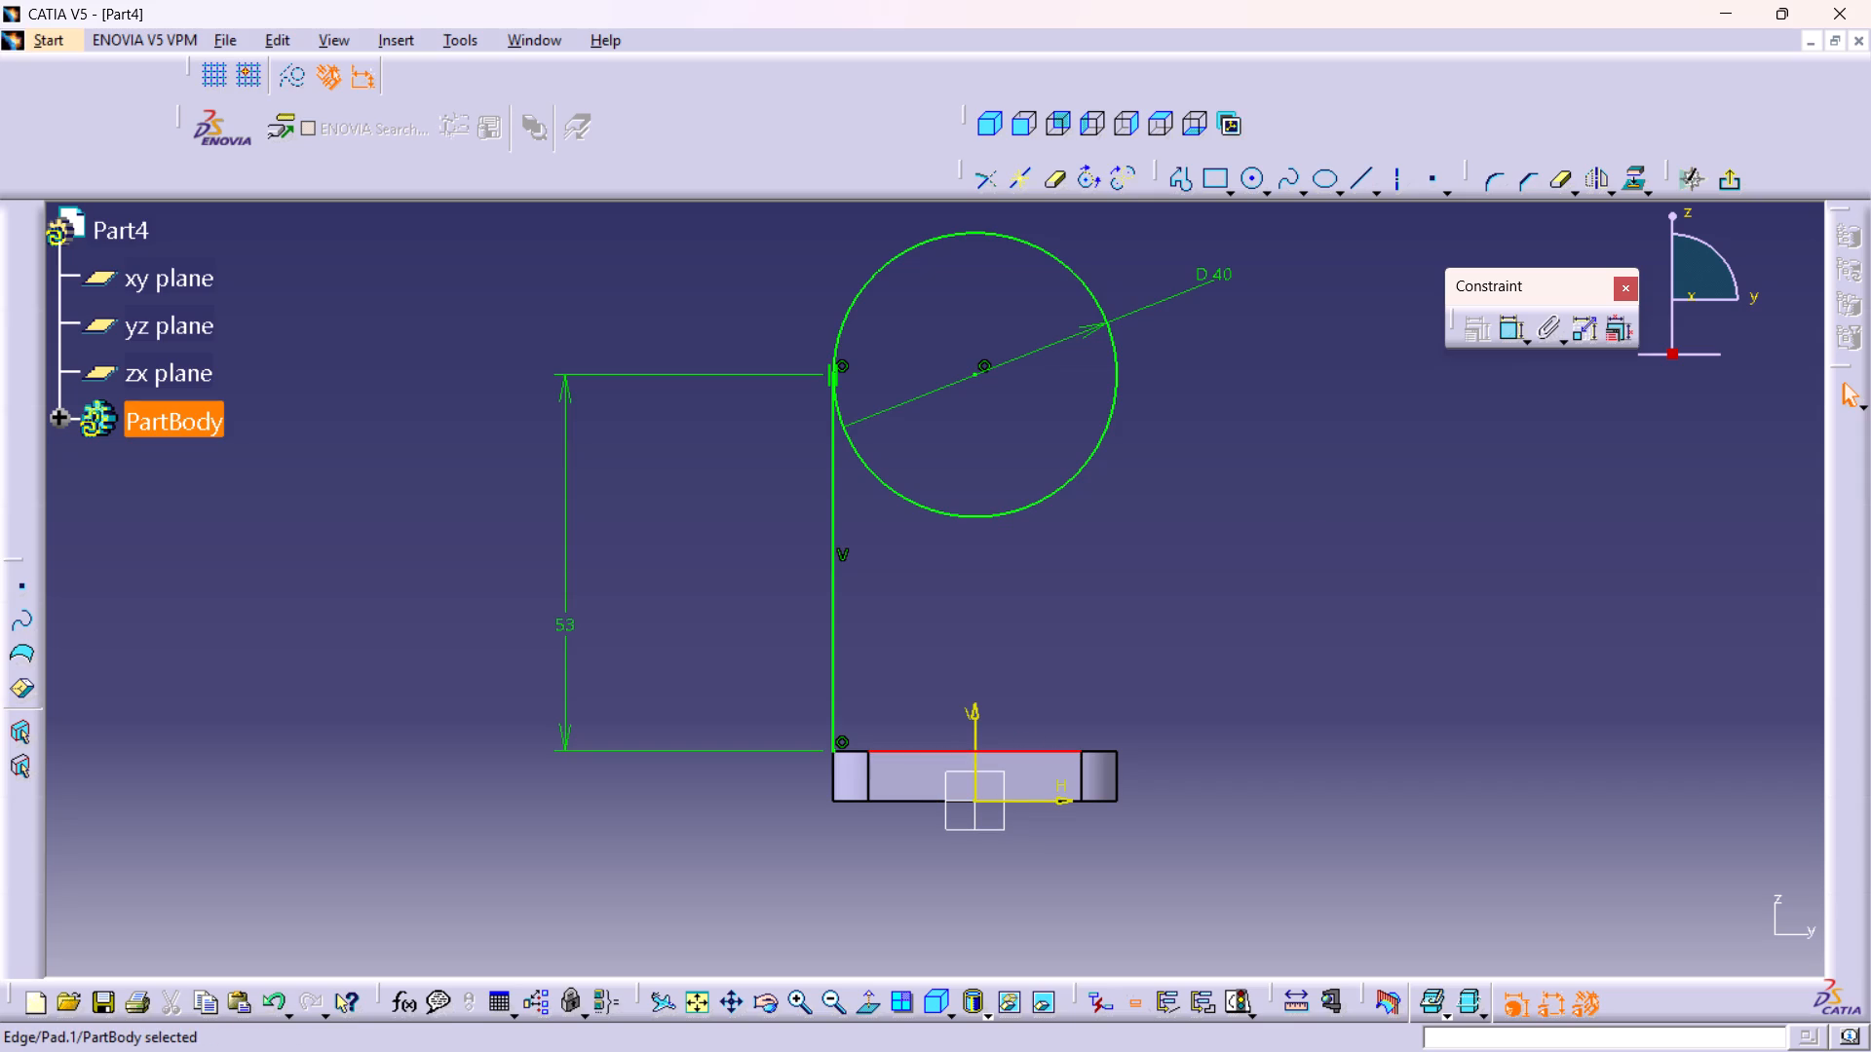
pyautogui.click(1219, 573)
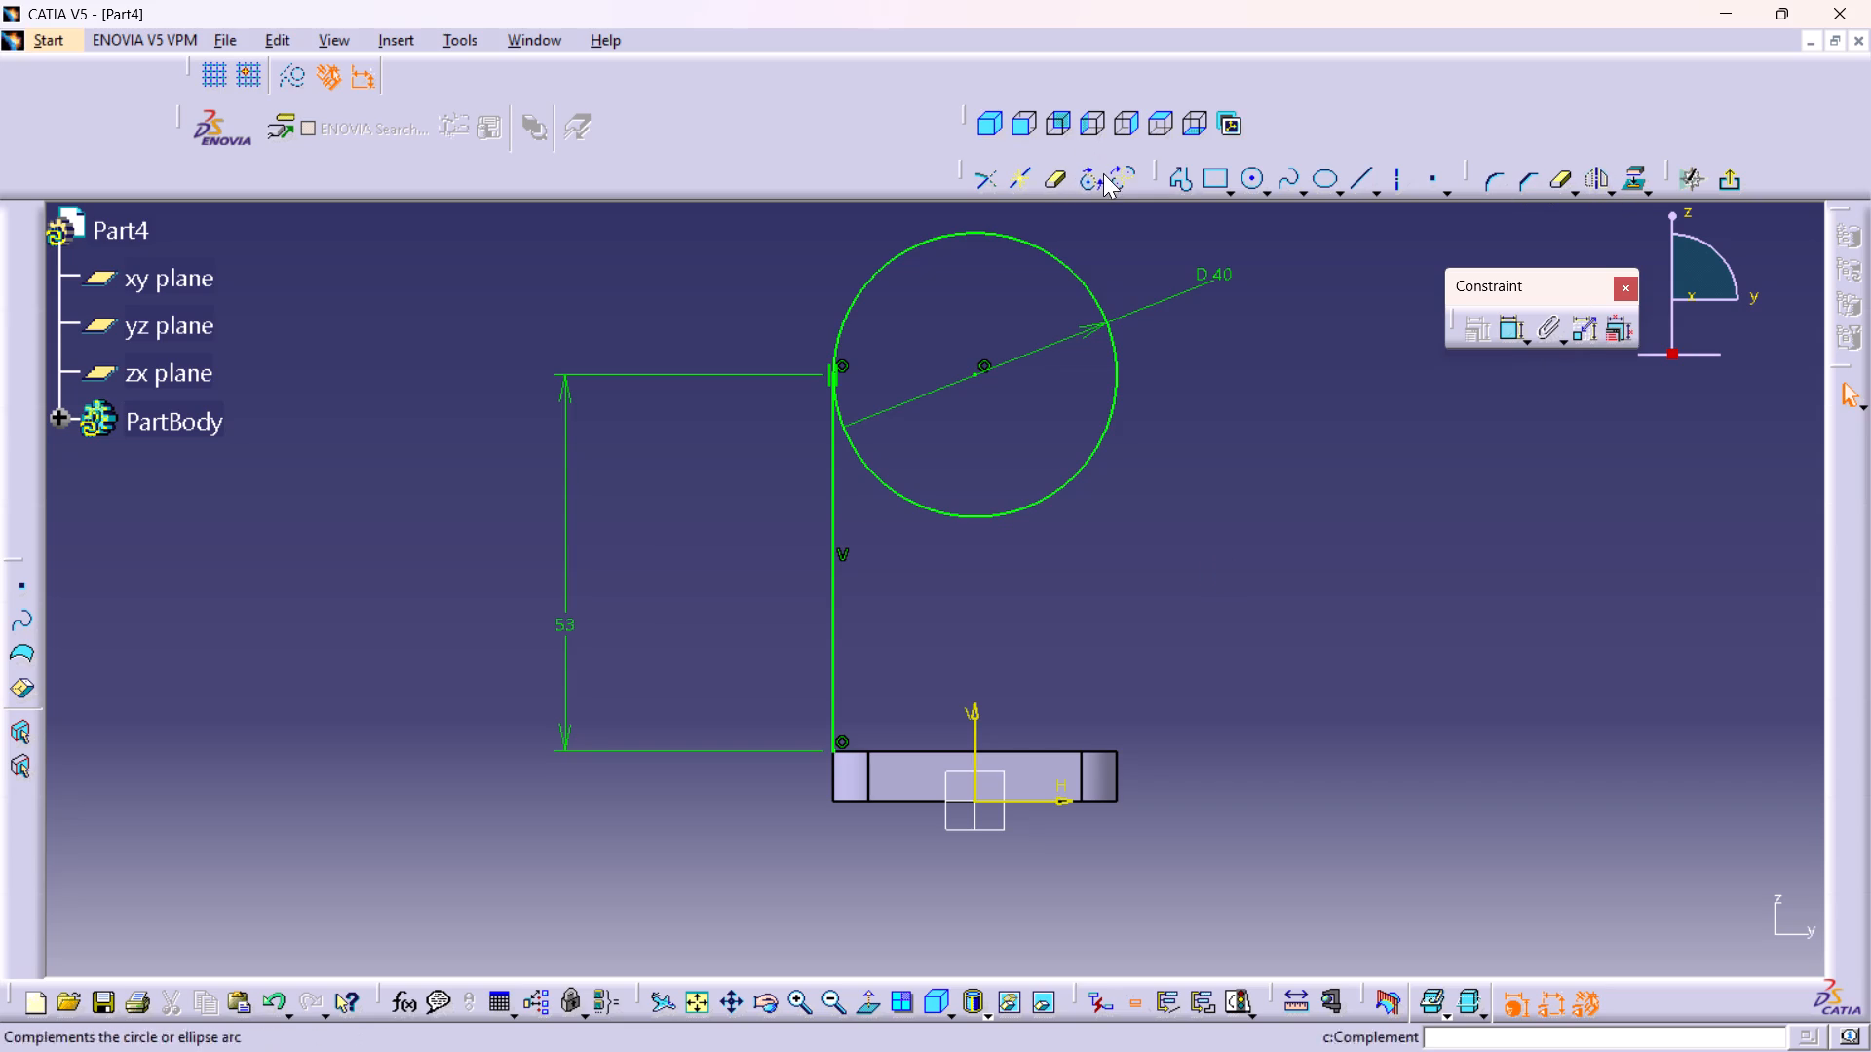
# Draw a profile above the base plate: a horizontal line at about V 9.5 mm, then a near-vertical line from its right end to about V 37 mm.
pyautogui.doubleClick(1186, 188)
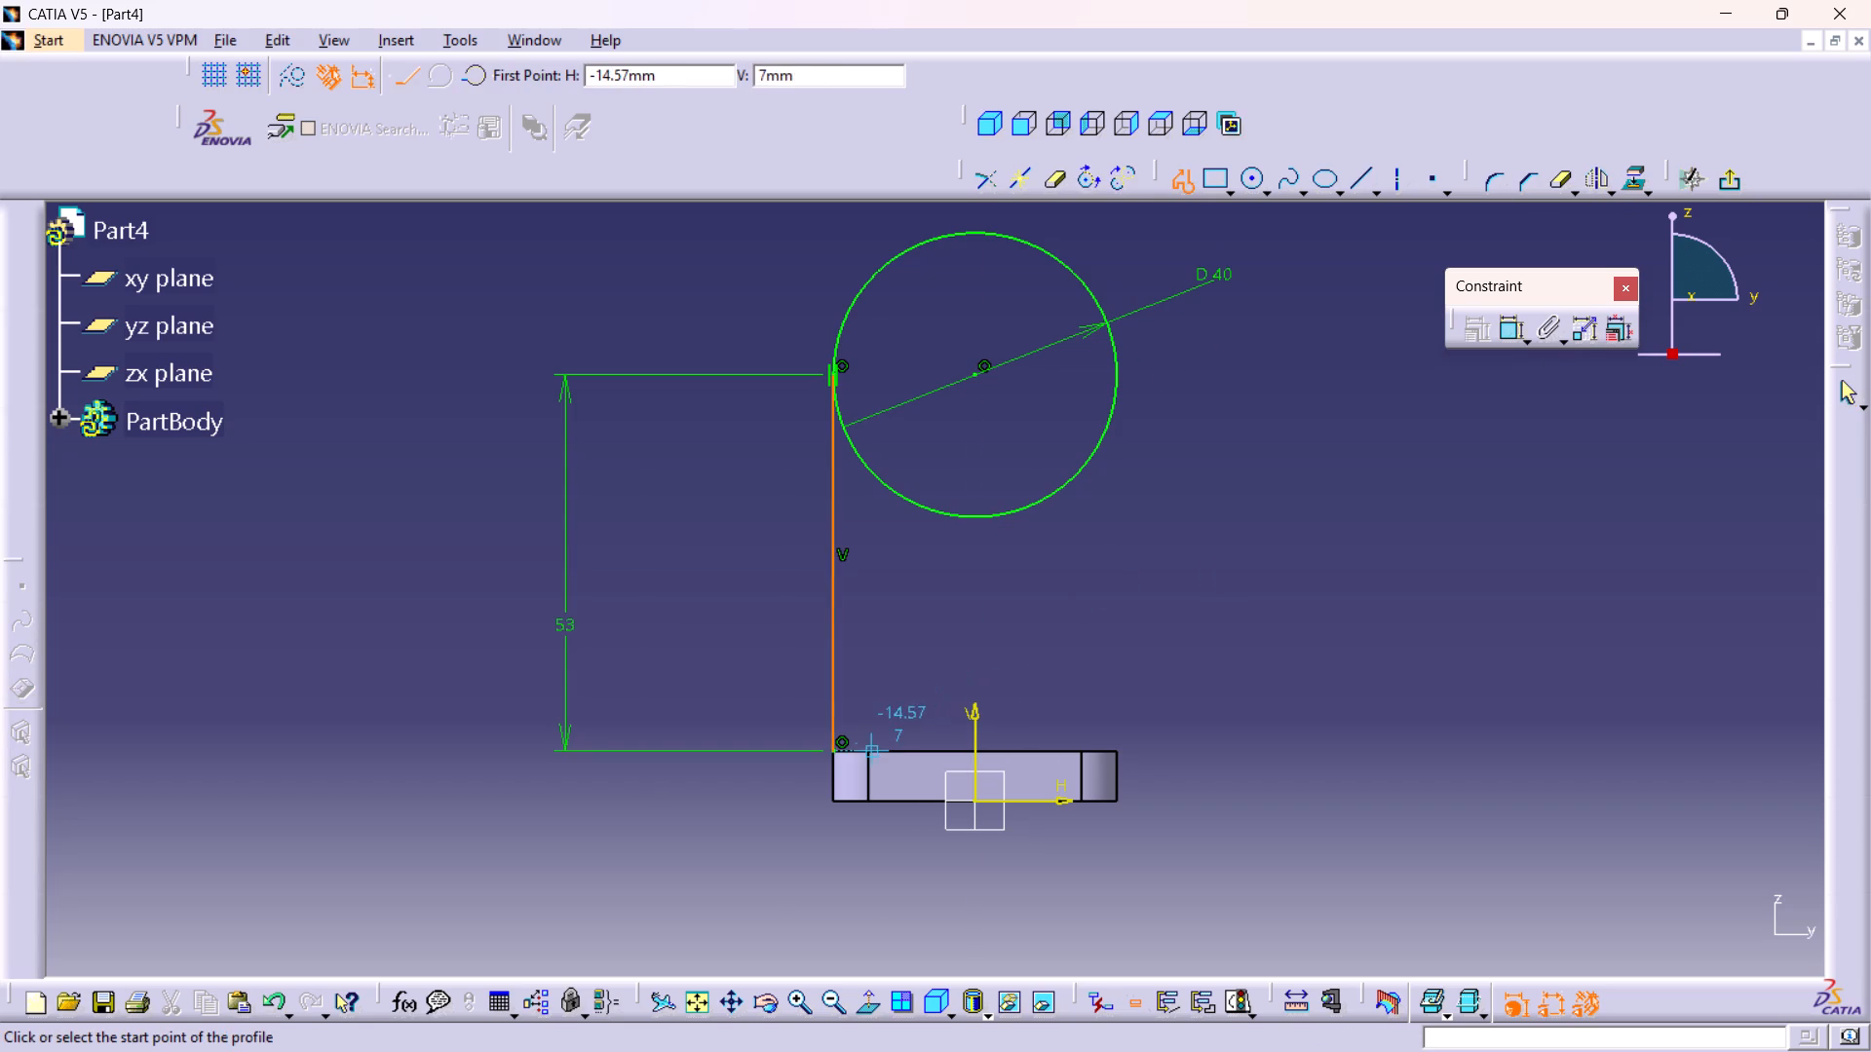
pyautogui.click(877, 733)
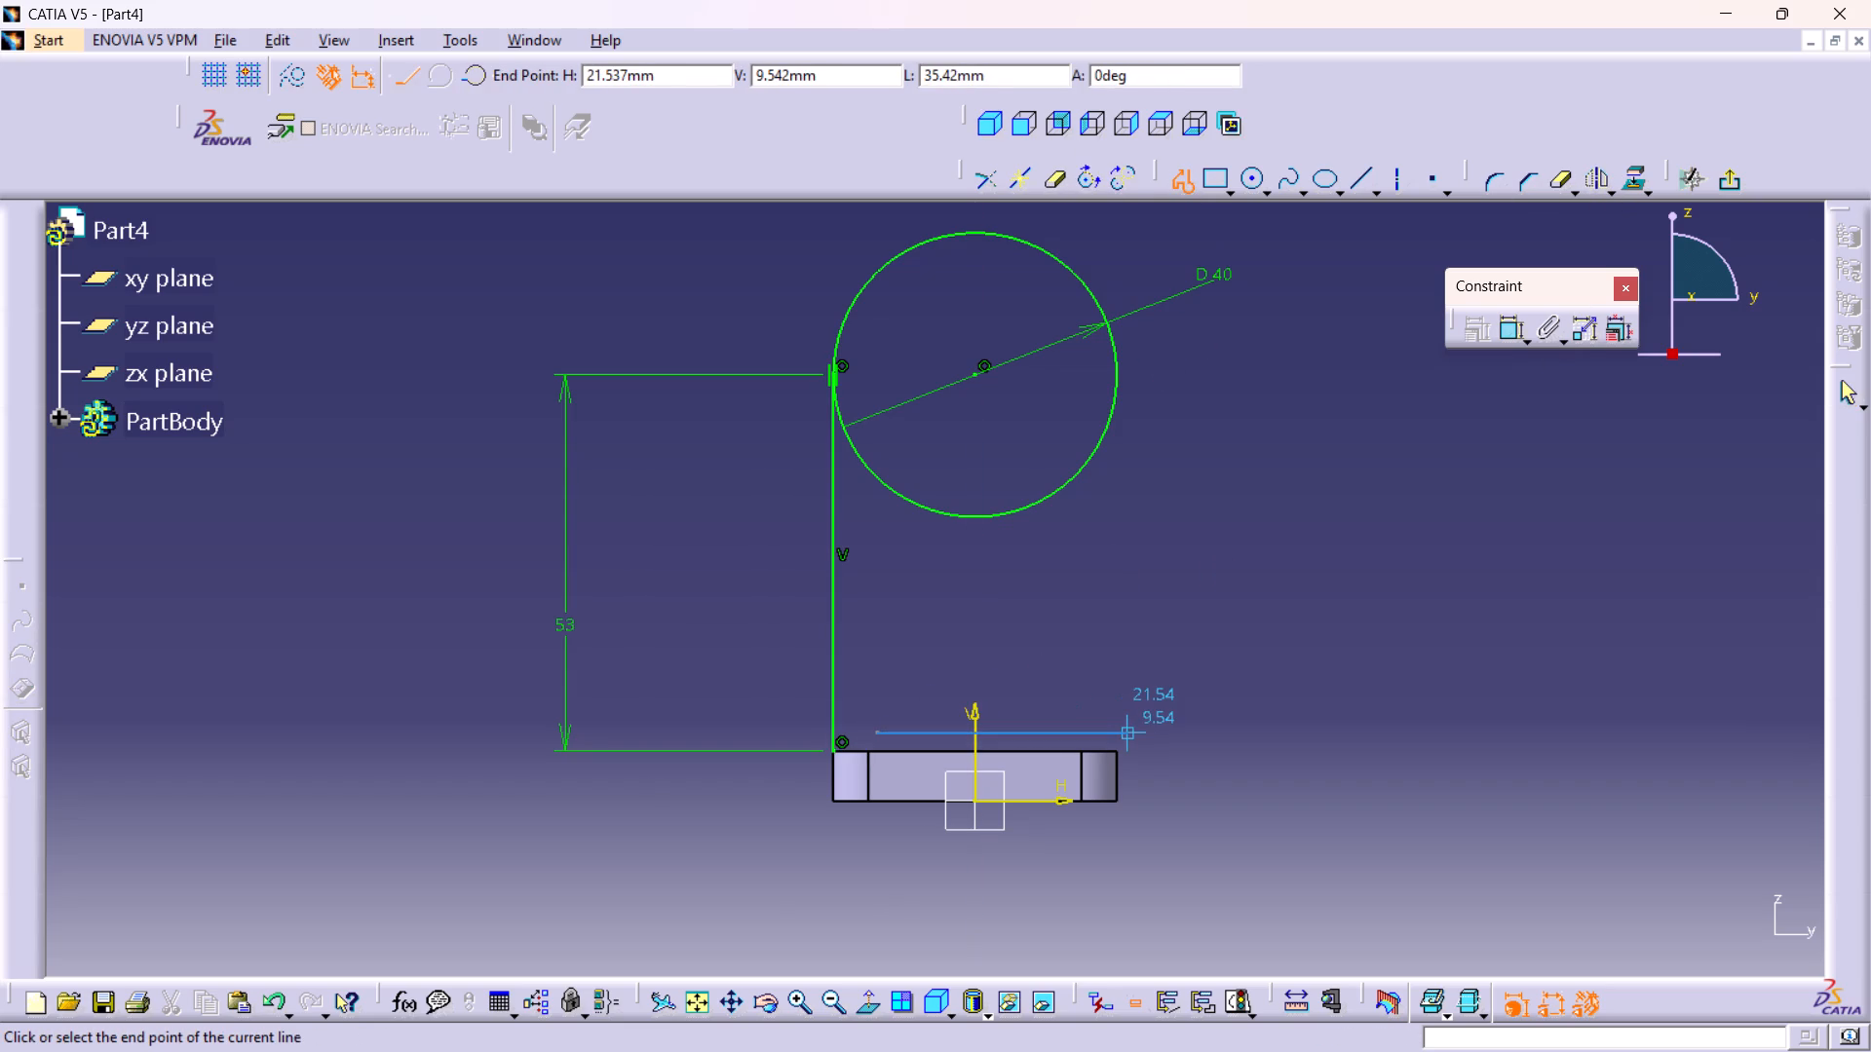
pyautogui.click(1114, 732)
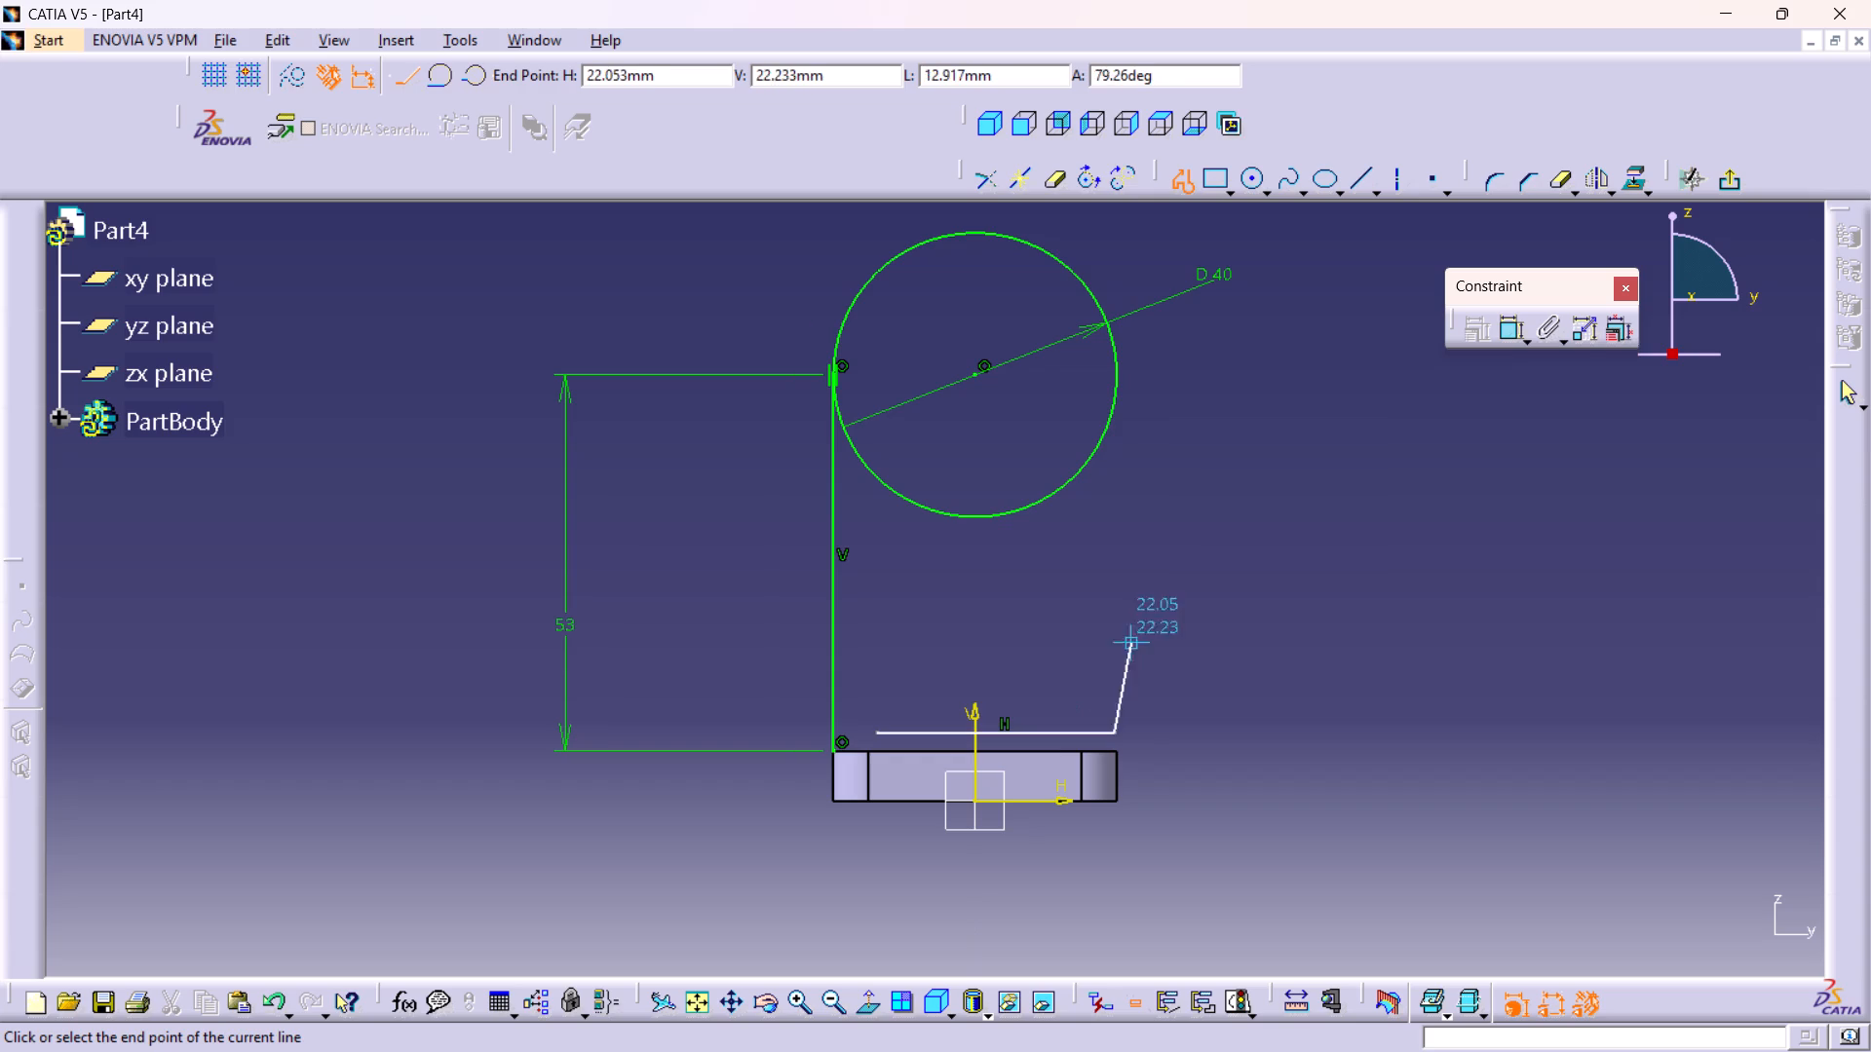
pyautogui.click(1114, 534)
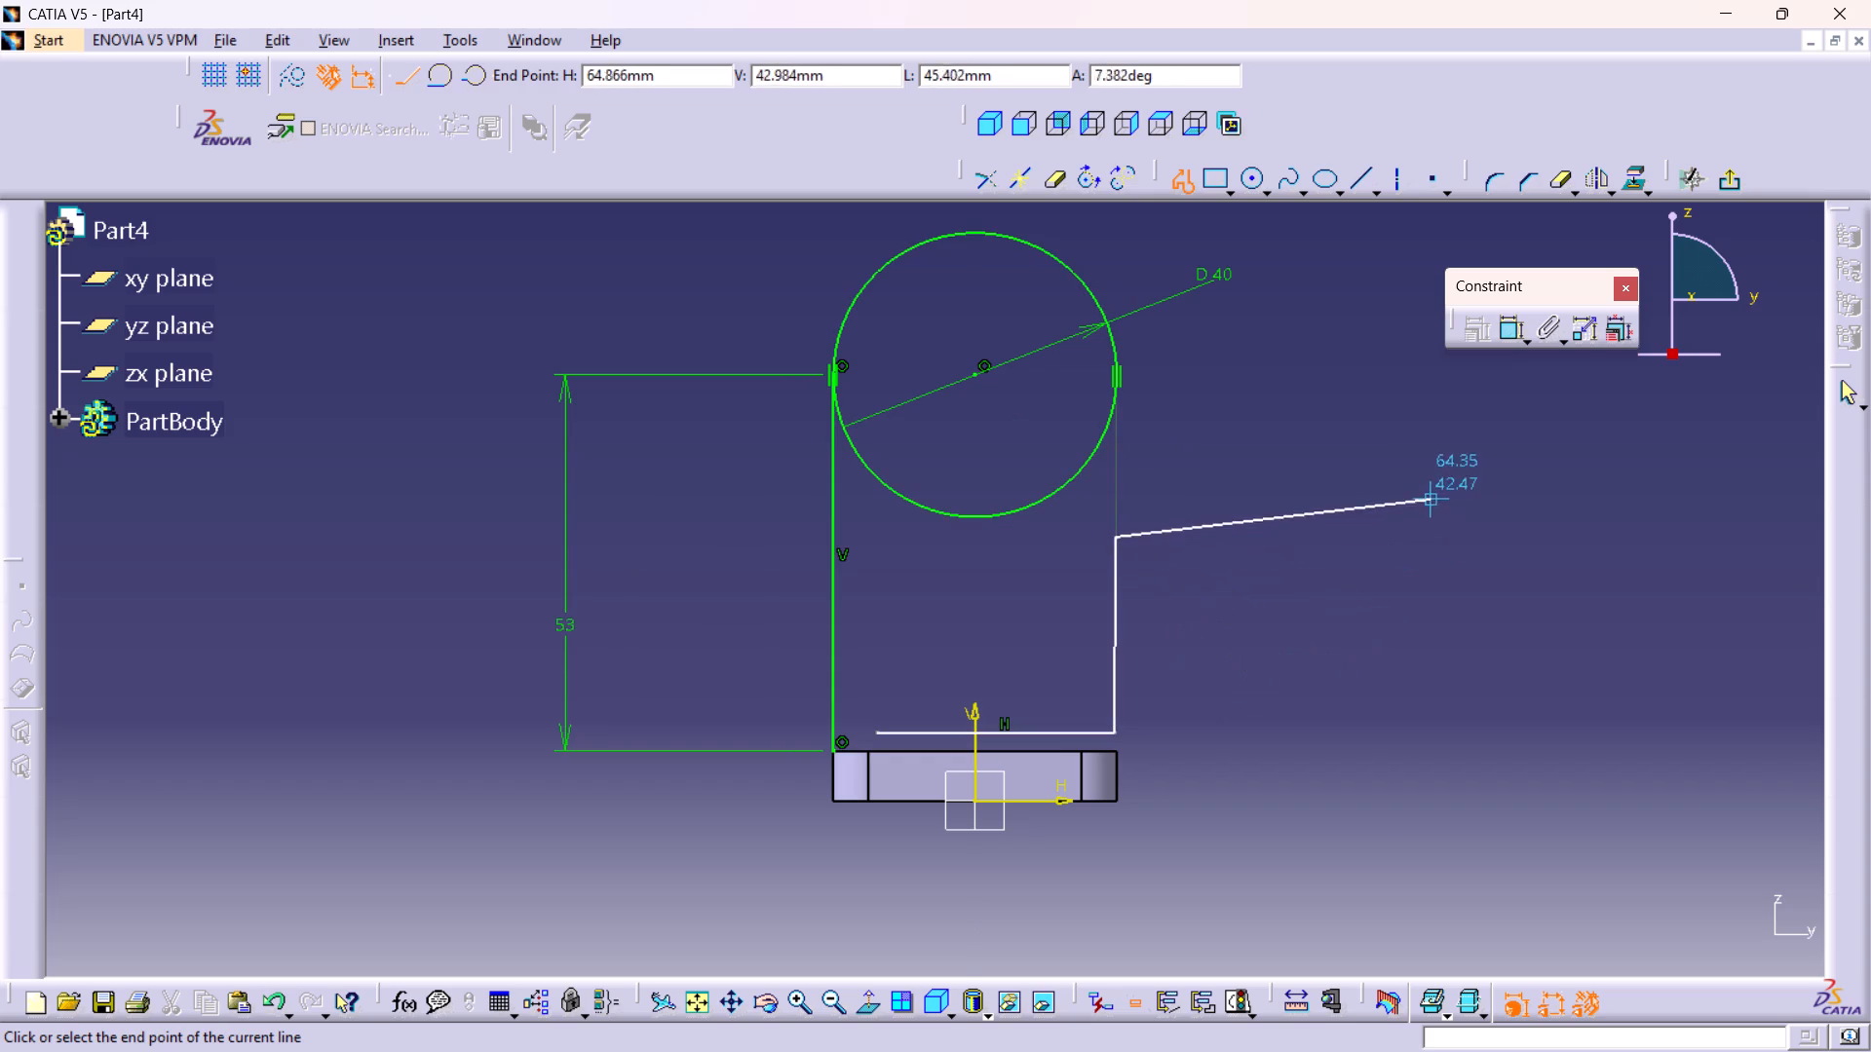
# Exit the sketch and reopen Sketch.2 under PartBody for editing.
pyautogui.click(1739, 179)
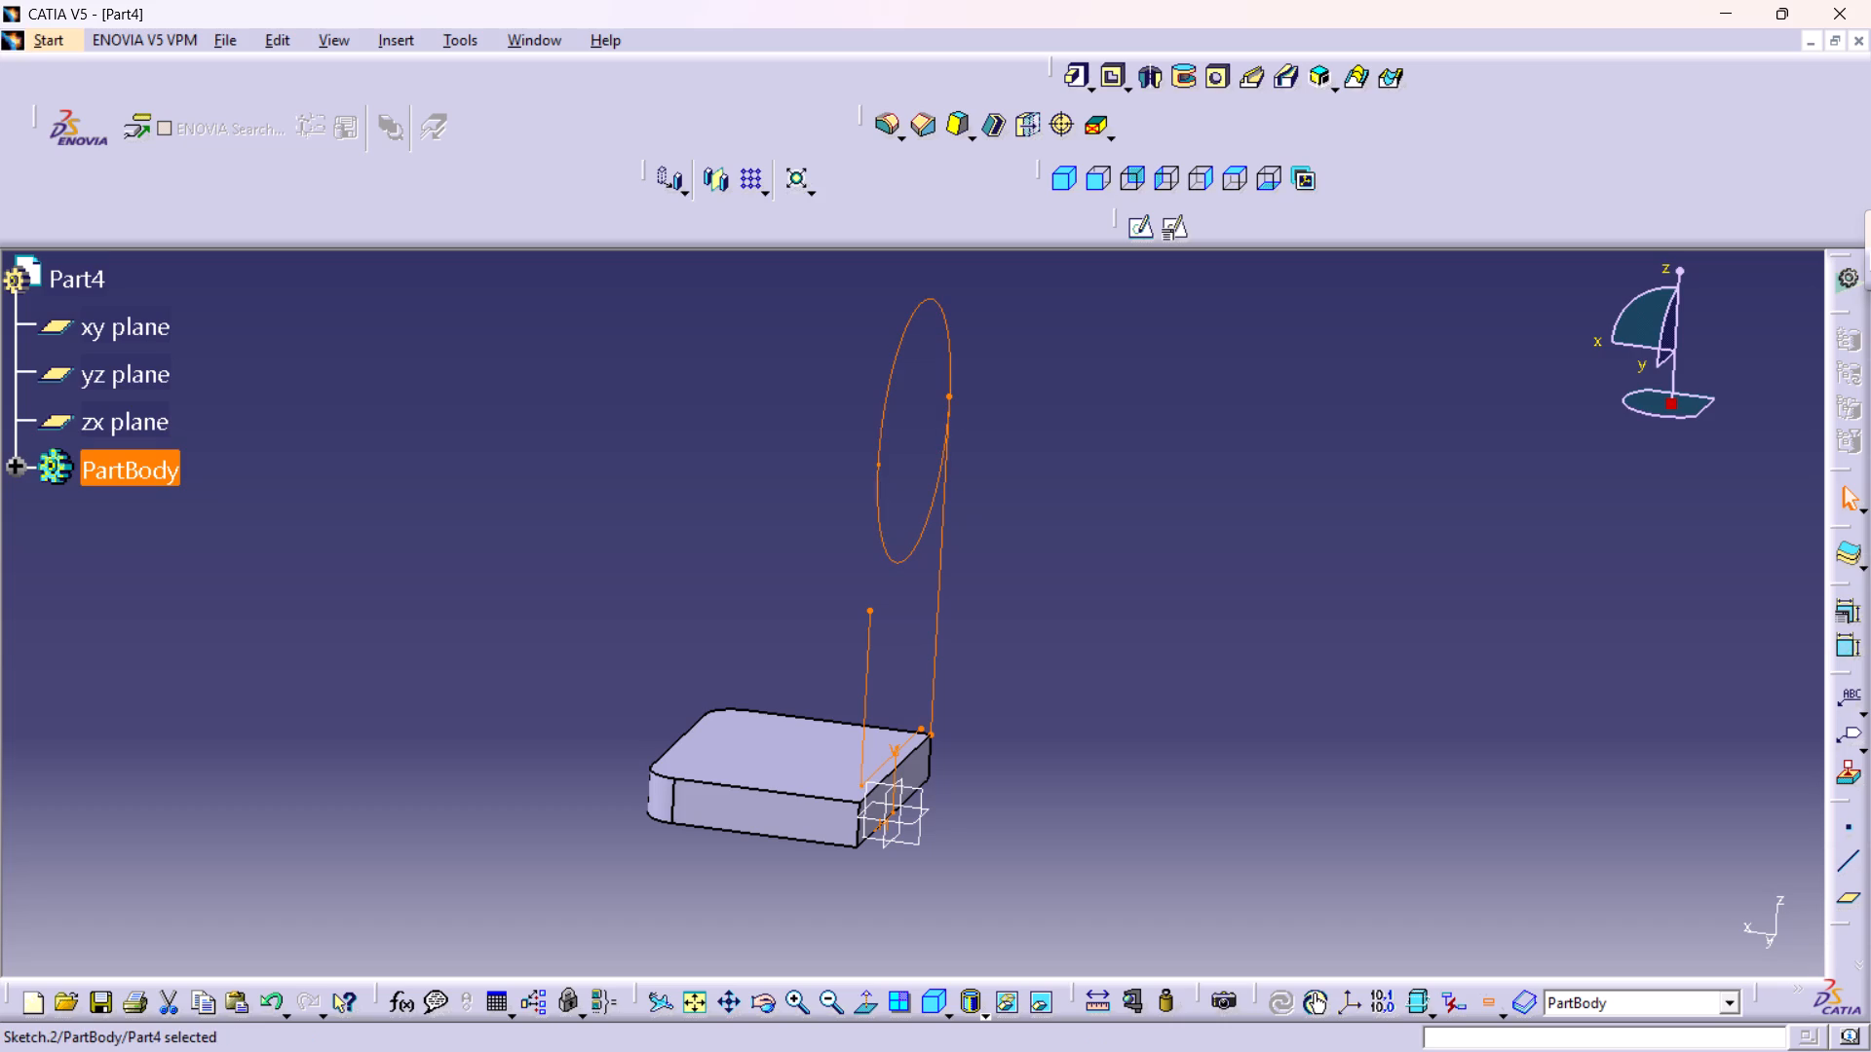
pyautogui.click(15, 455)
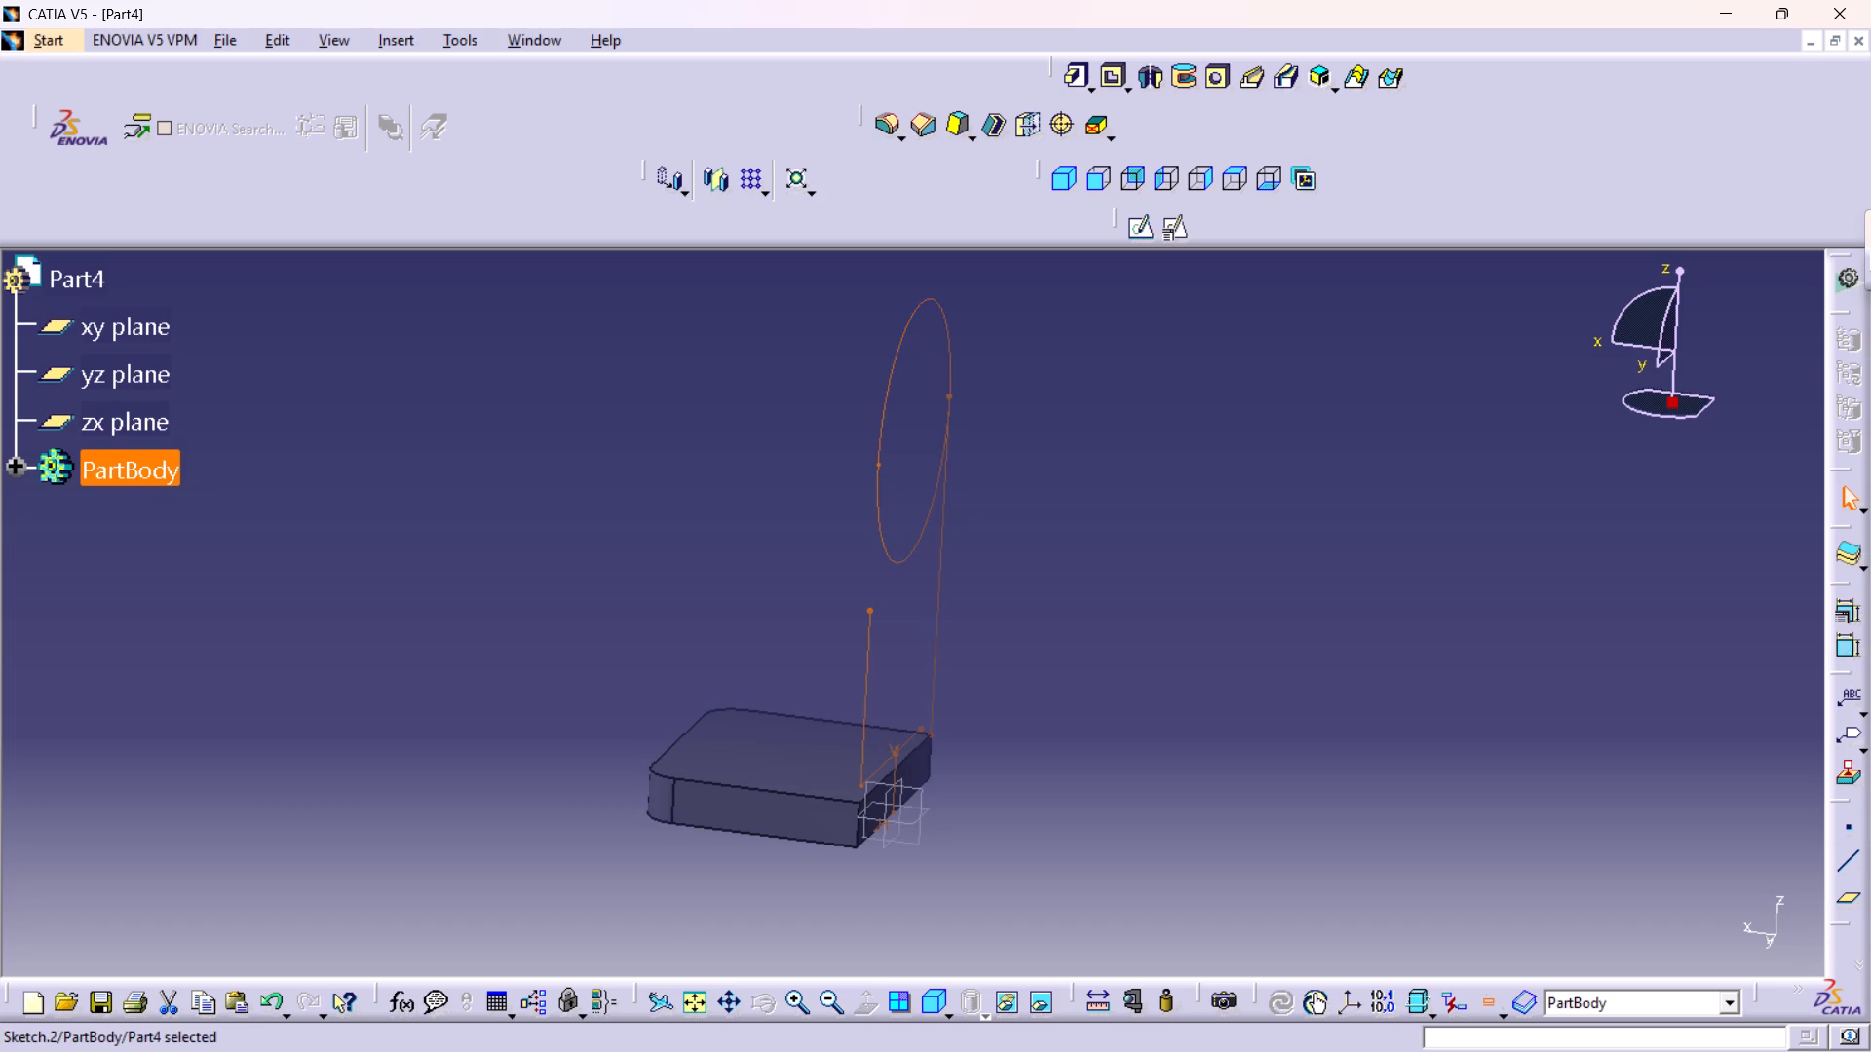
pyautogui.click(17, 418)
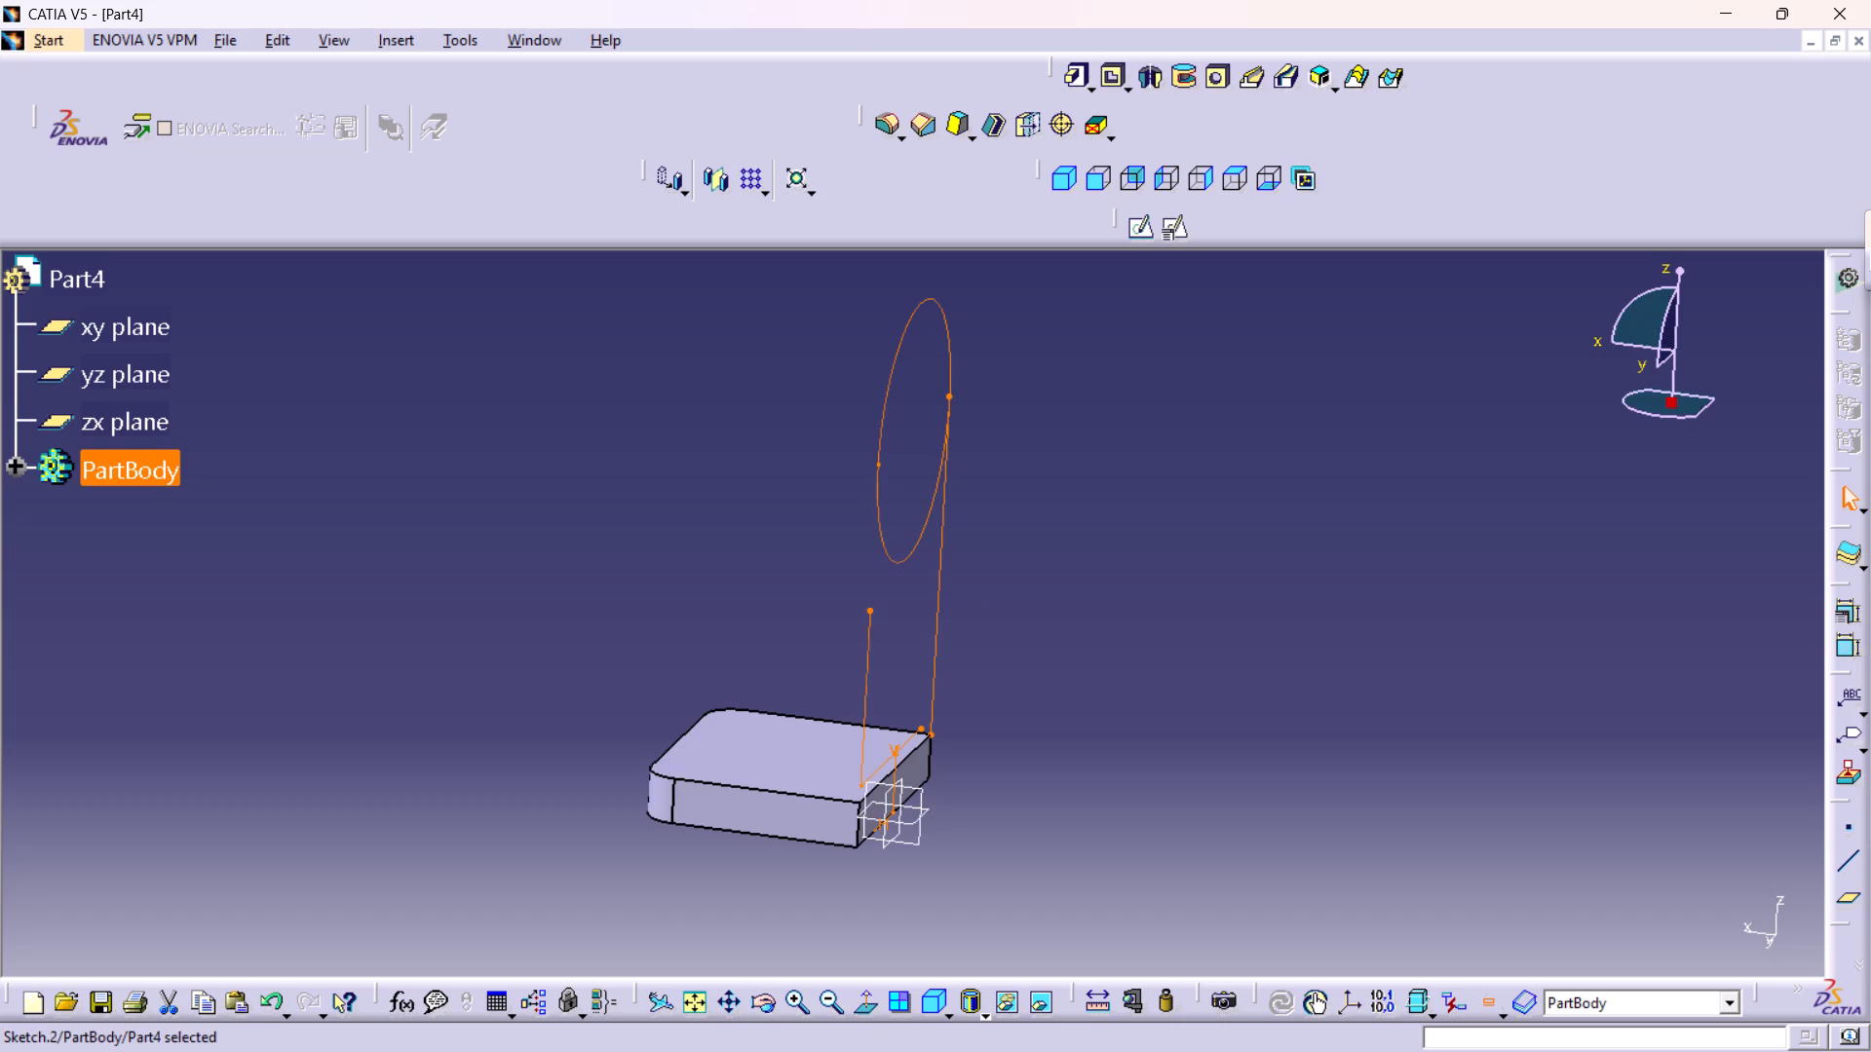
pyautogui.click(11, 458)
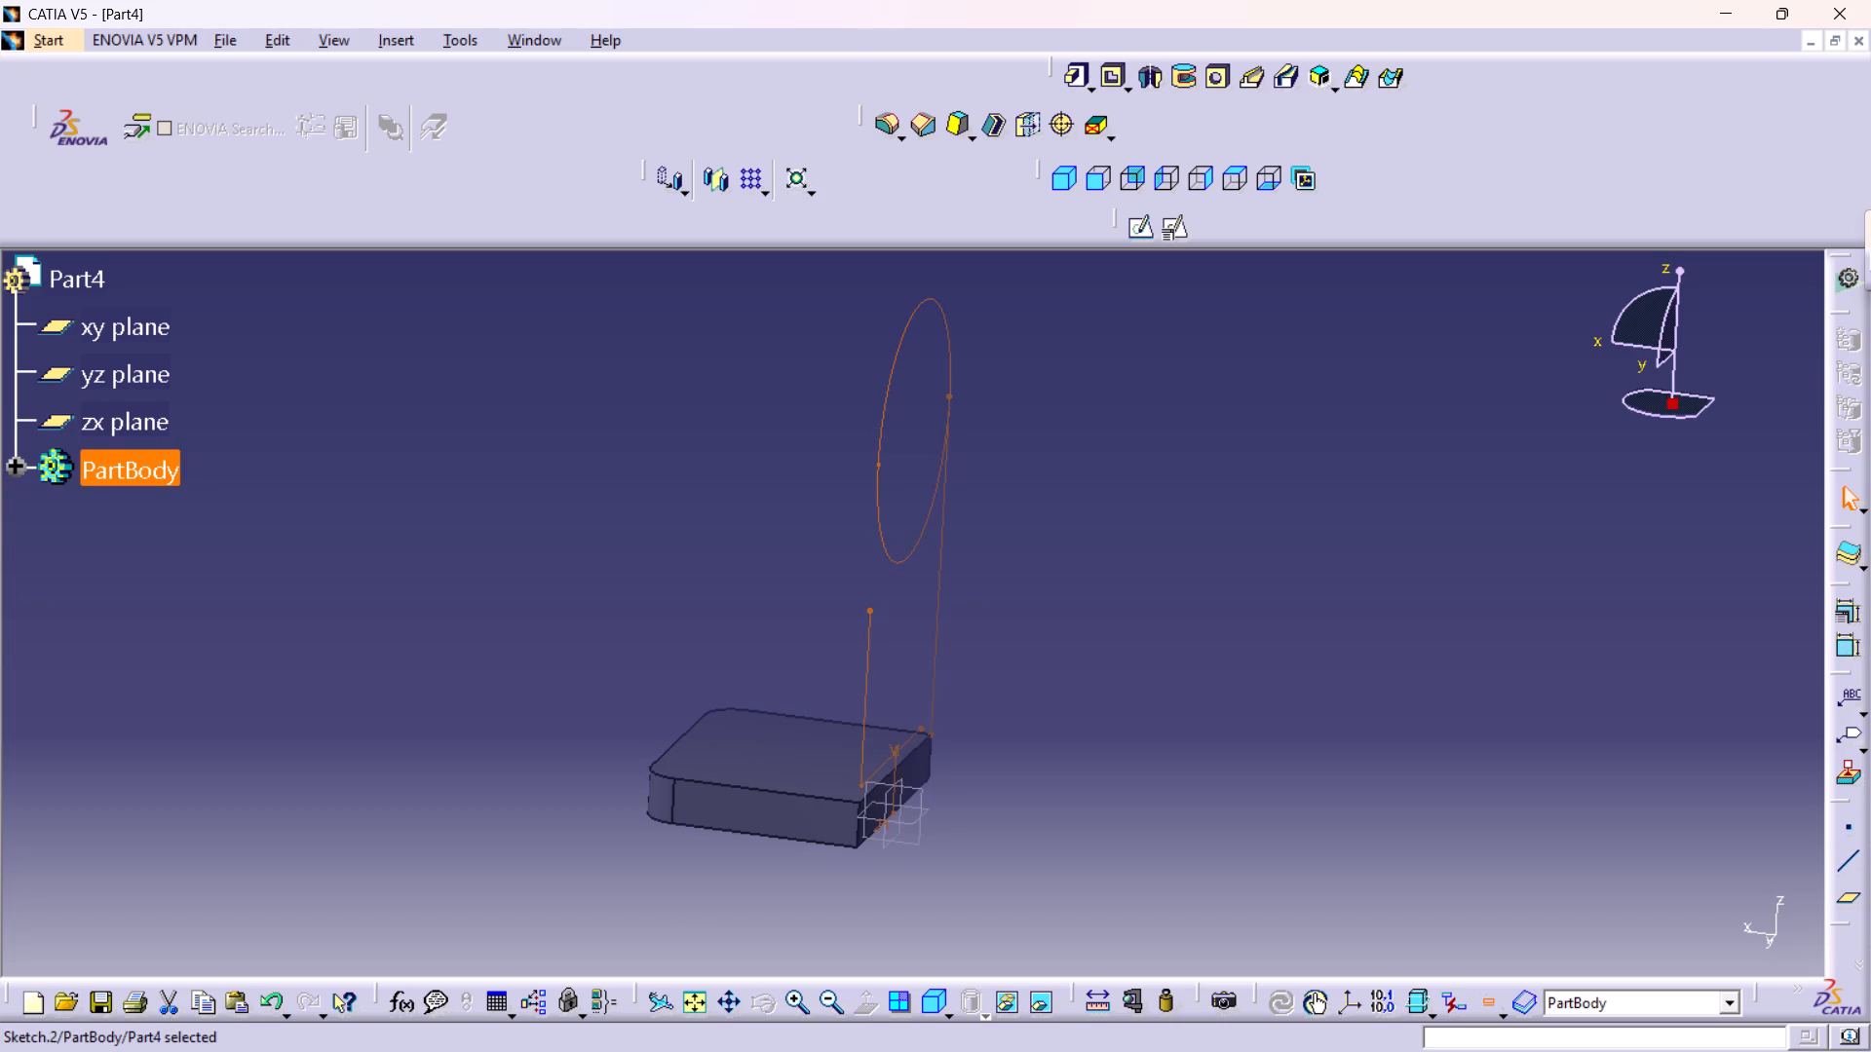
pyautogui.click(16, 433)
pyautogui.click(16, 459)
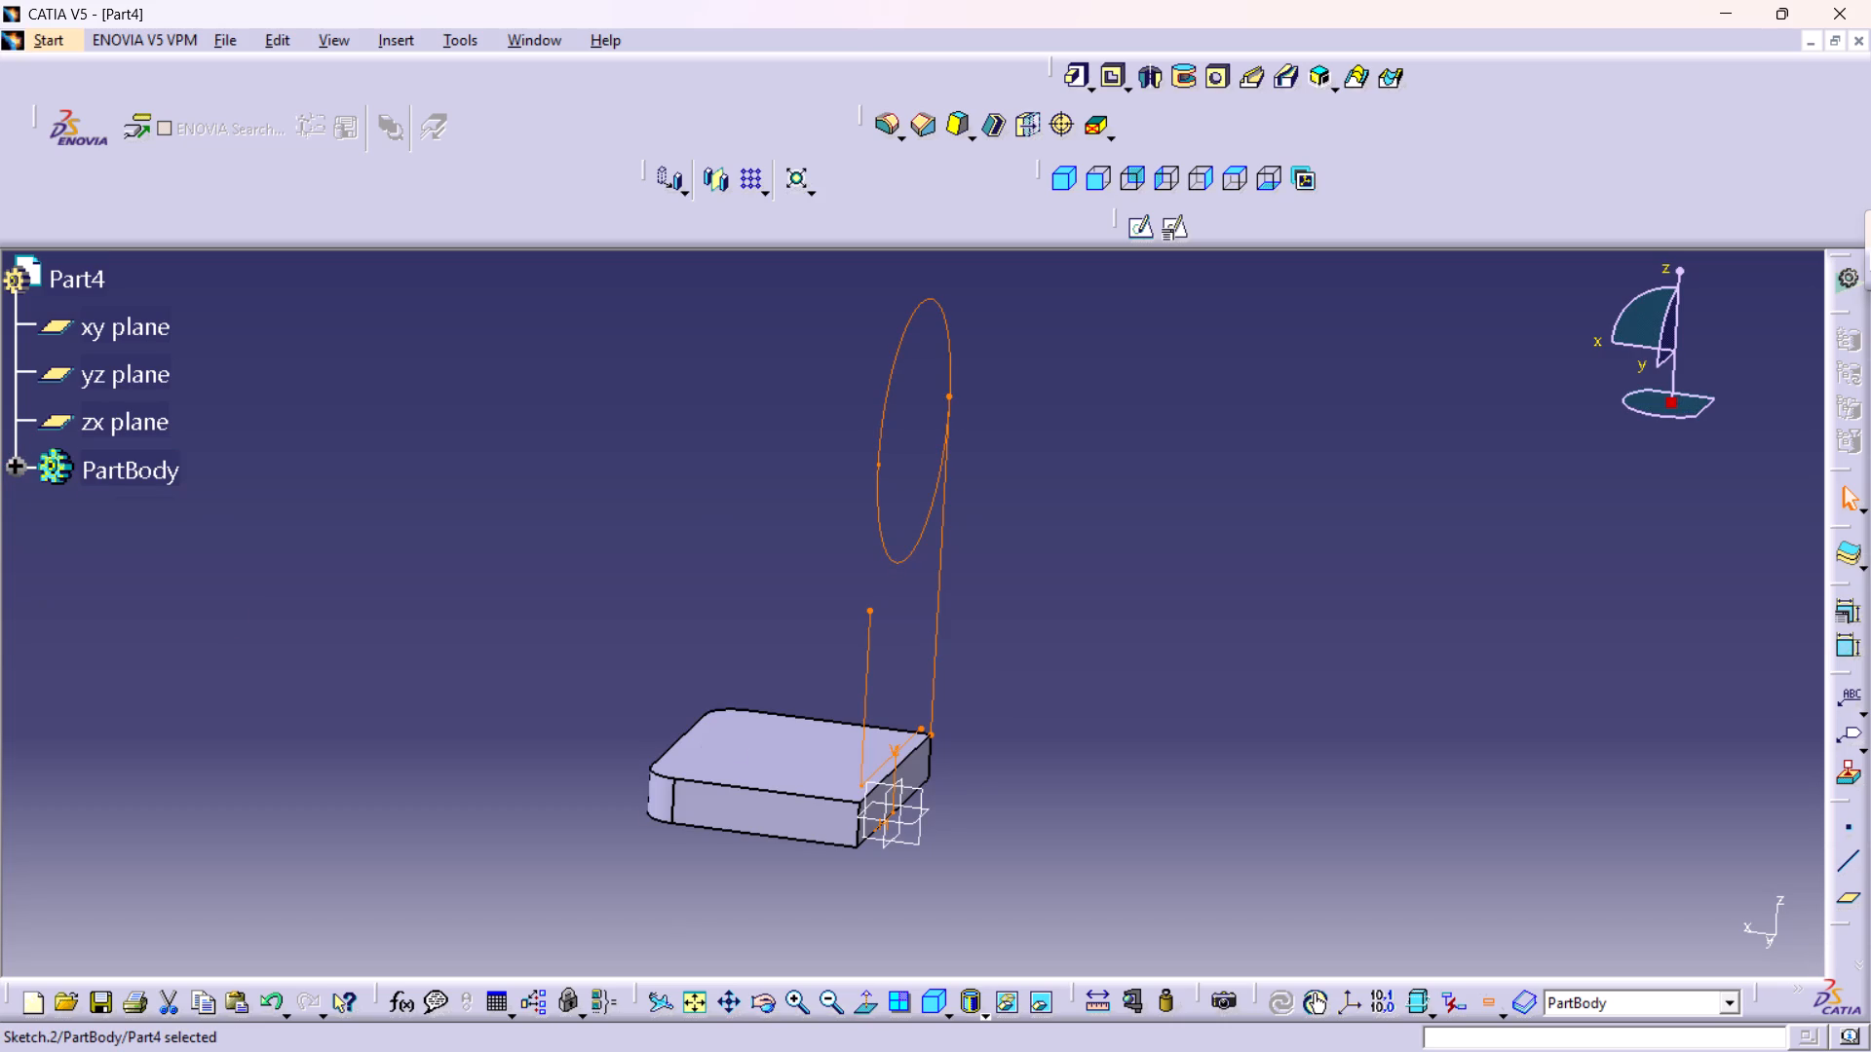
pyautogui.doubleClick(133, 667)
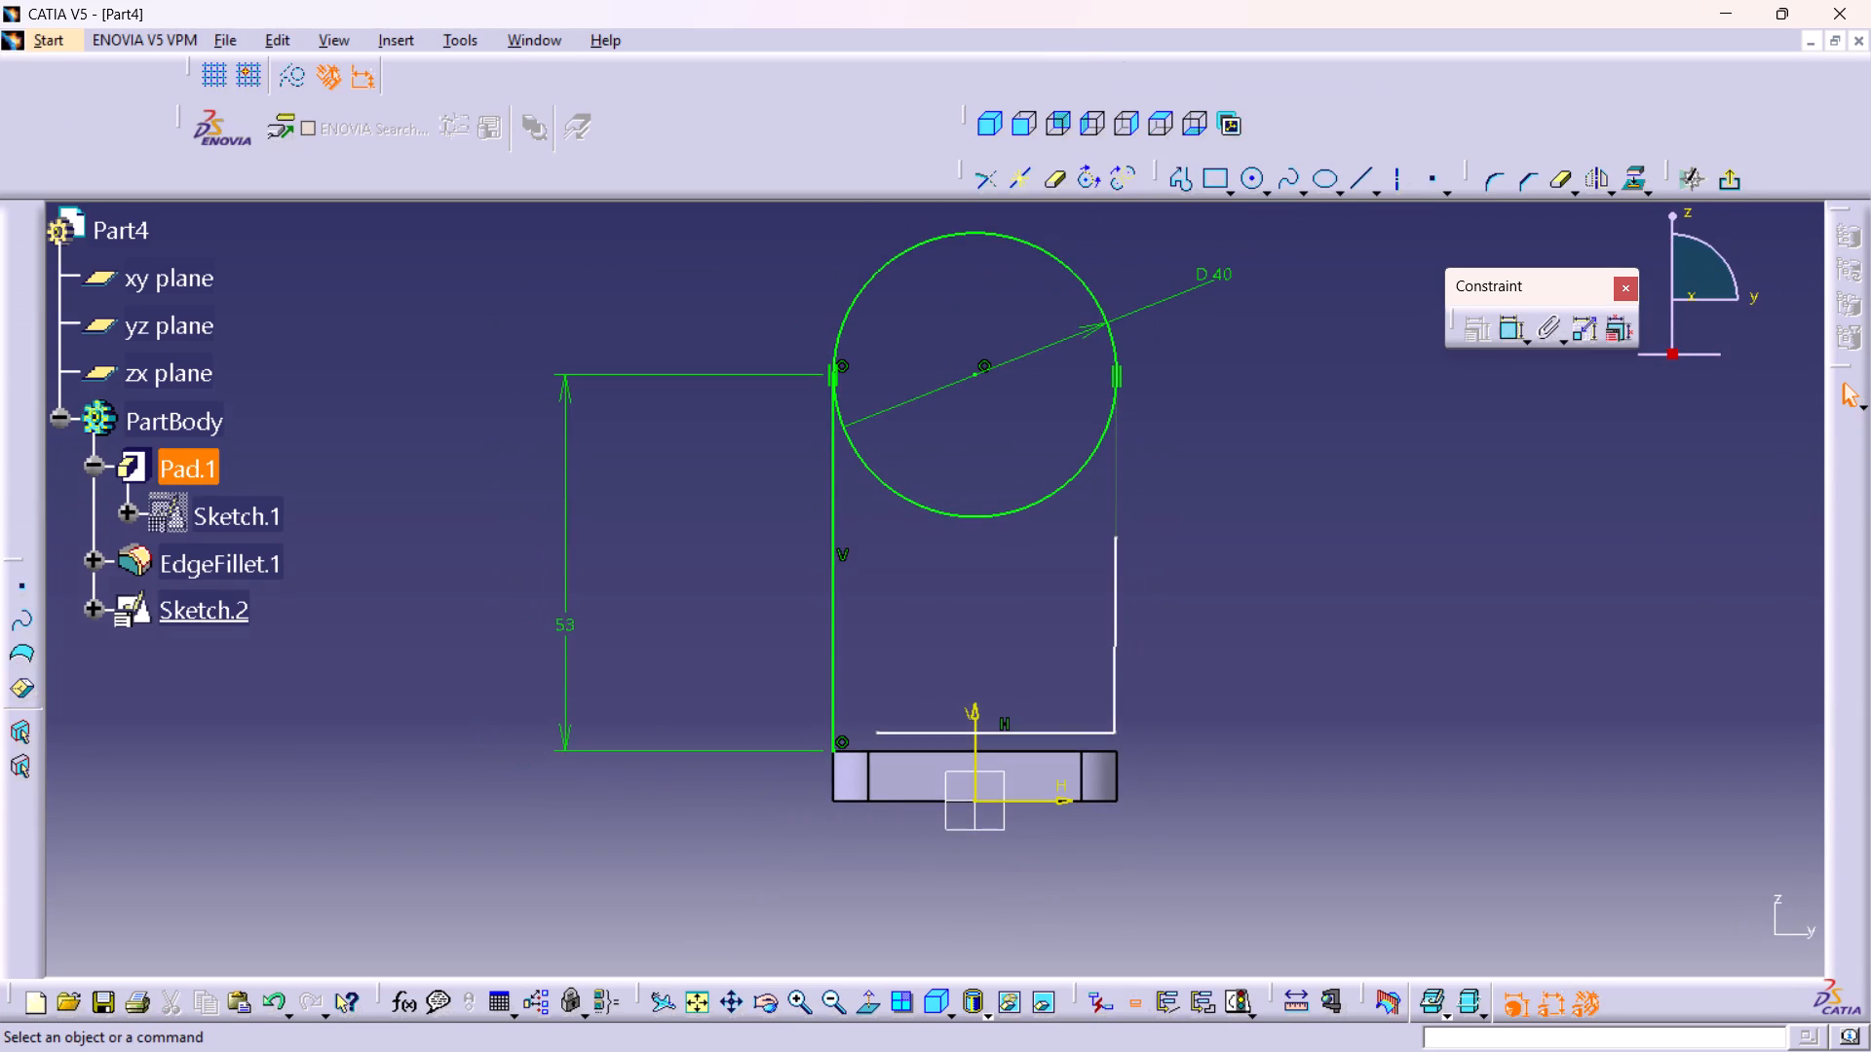
# Make the upper endpoint of the right-hand line coincident with the 40 mm circle.
pyautogui.doubleClick(1509, 324)
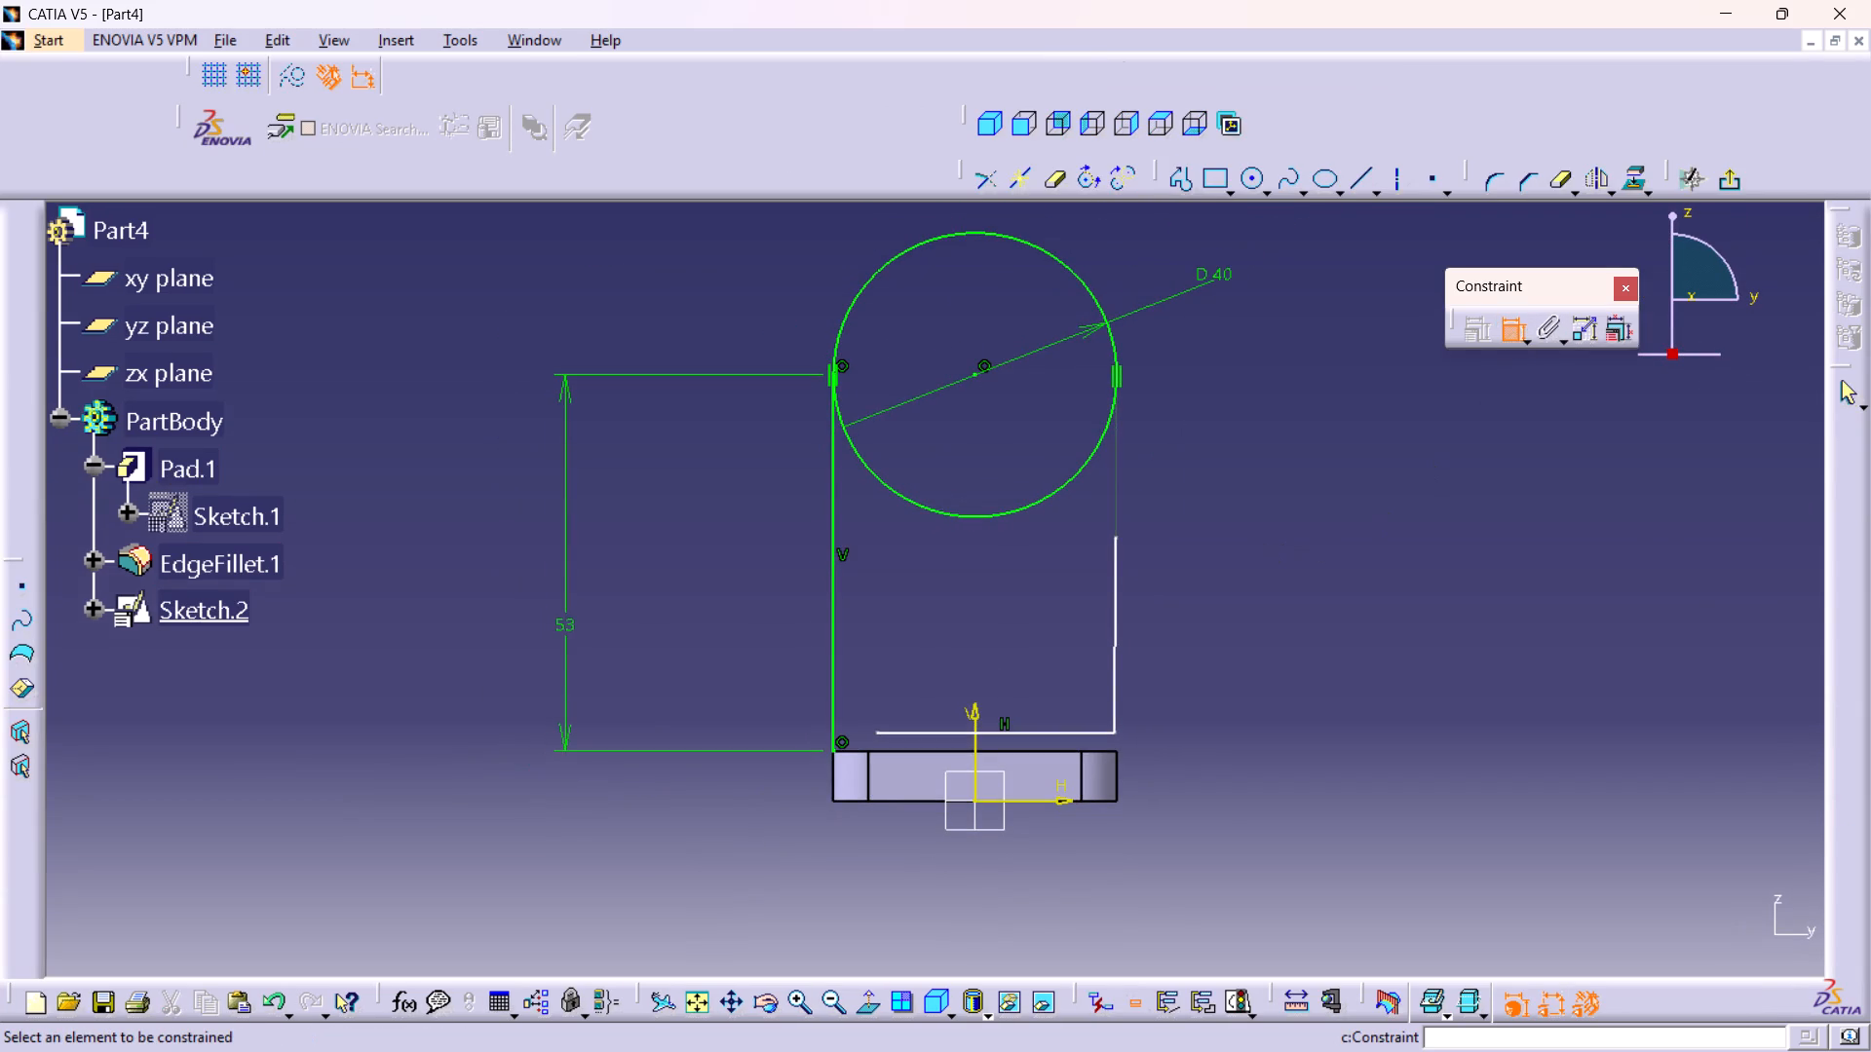
pyautogui.click(1116, 530)
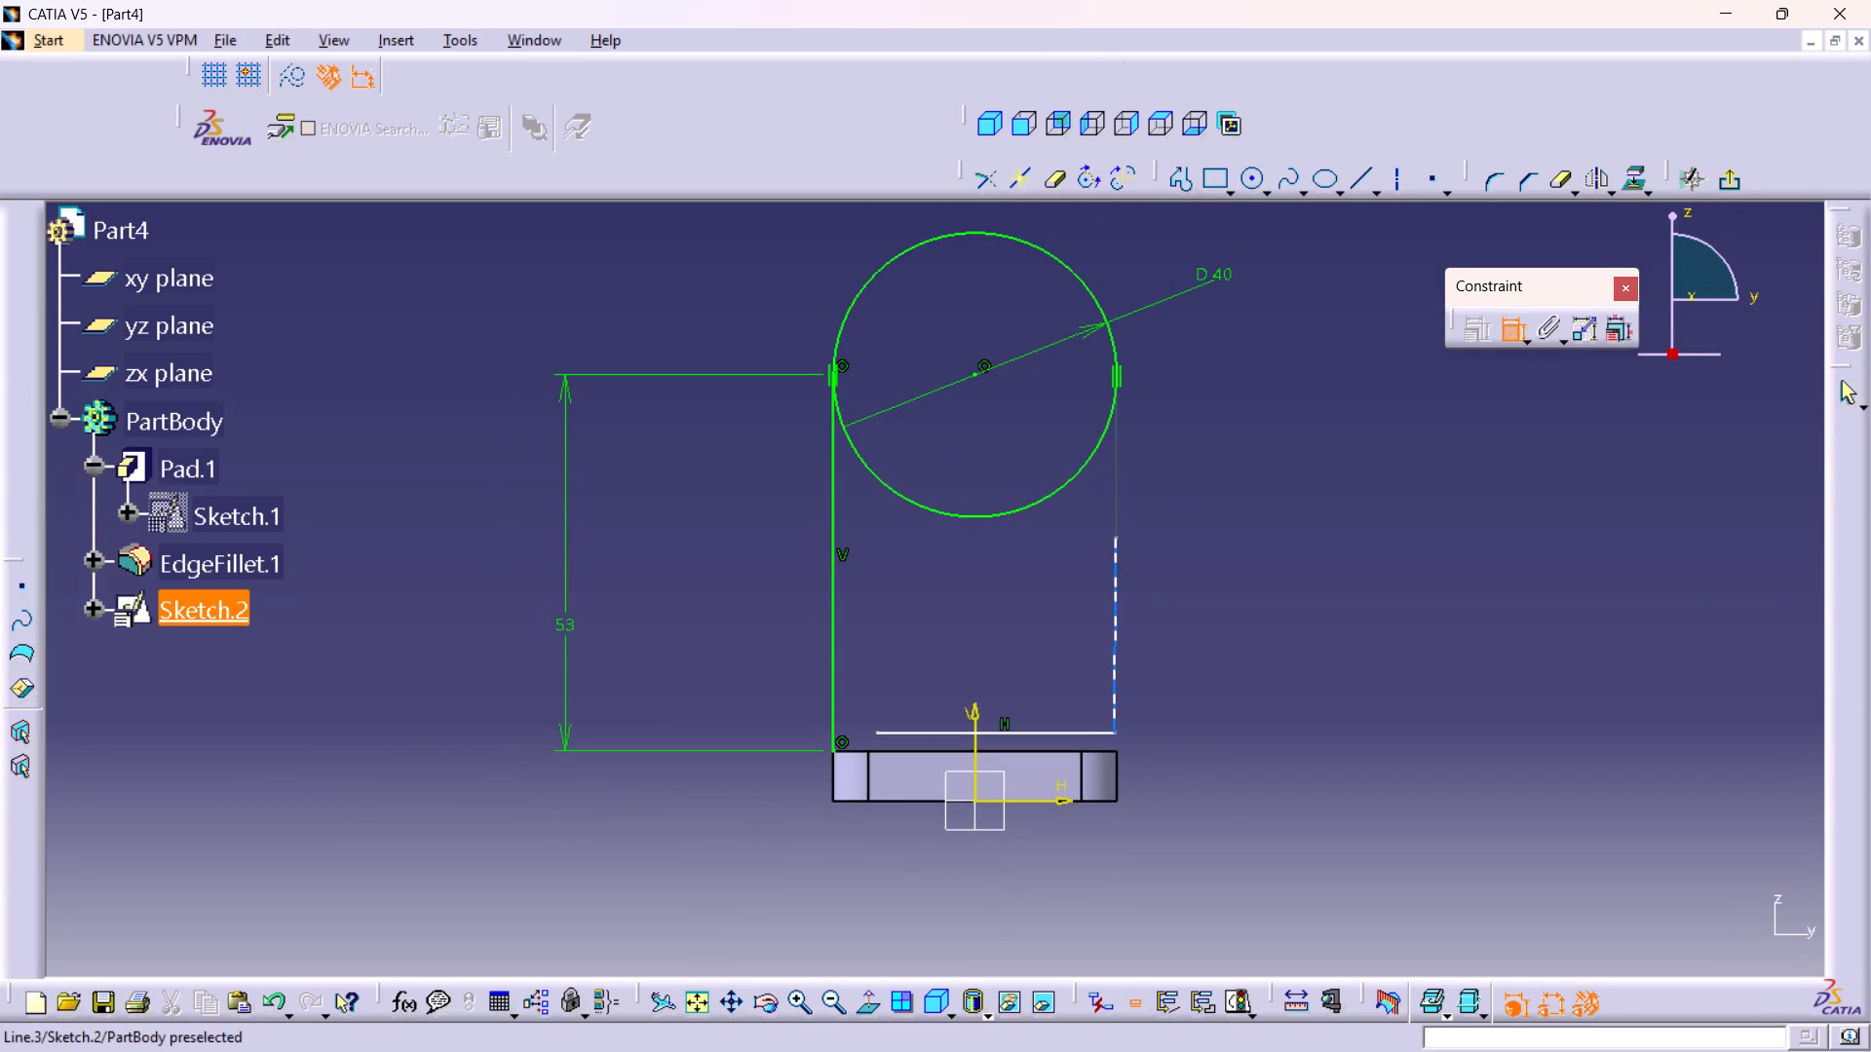
pyautogui.click(1114, 539)
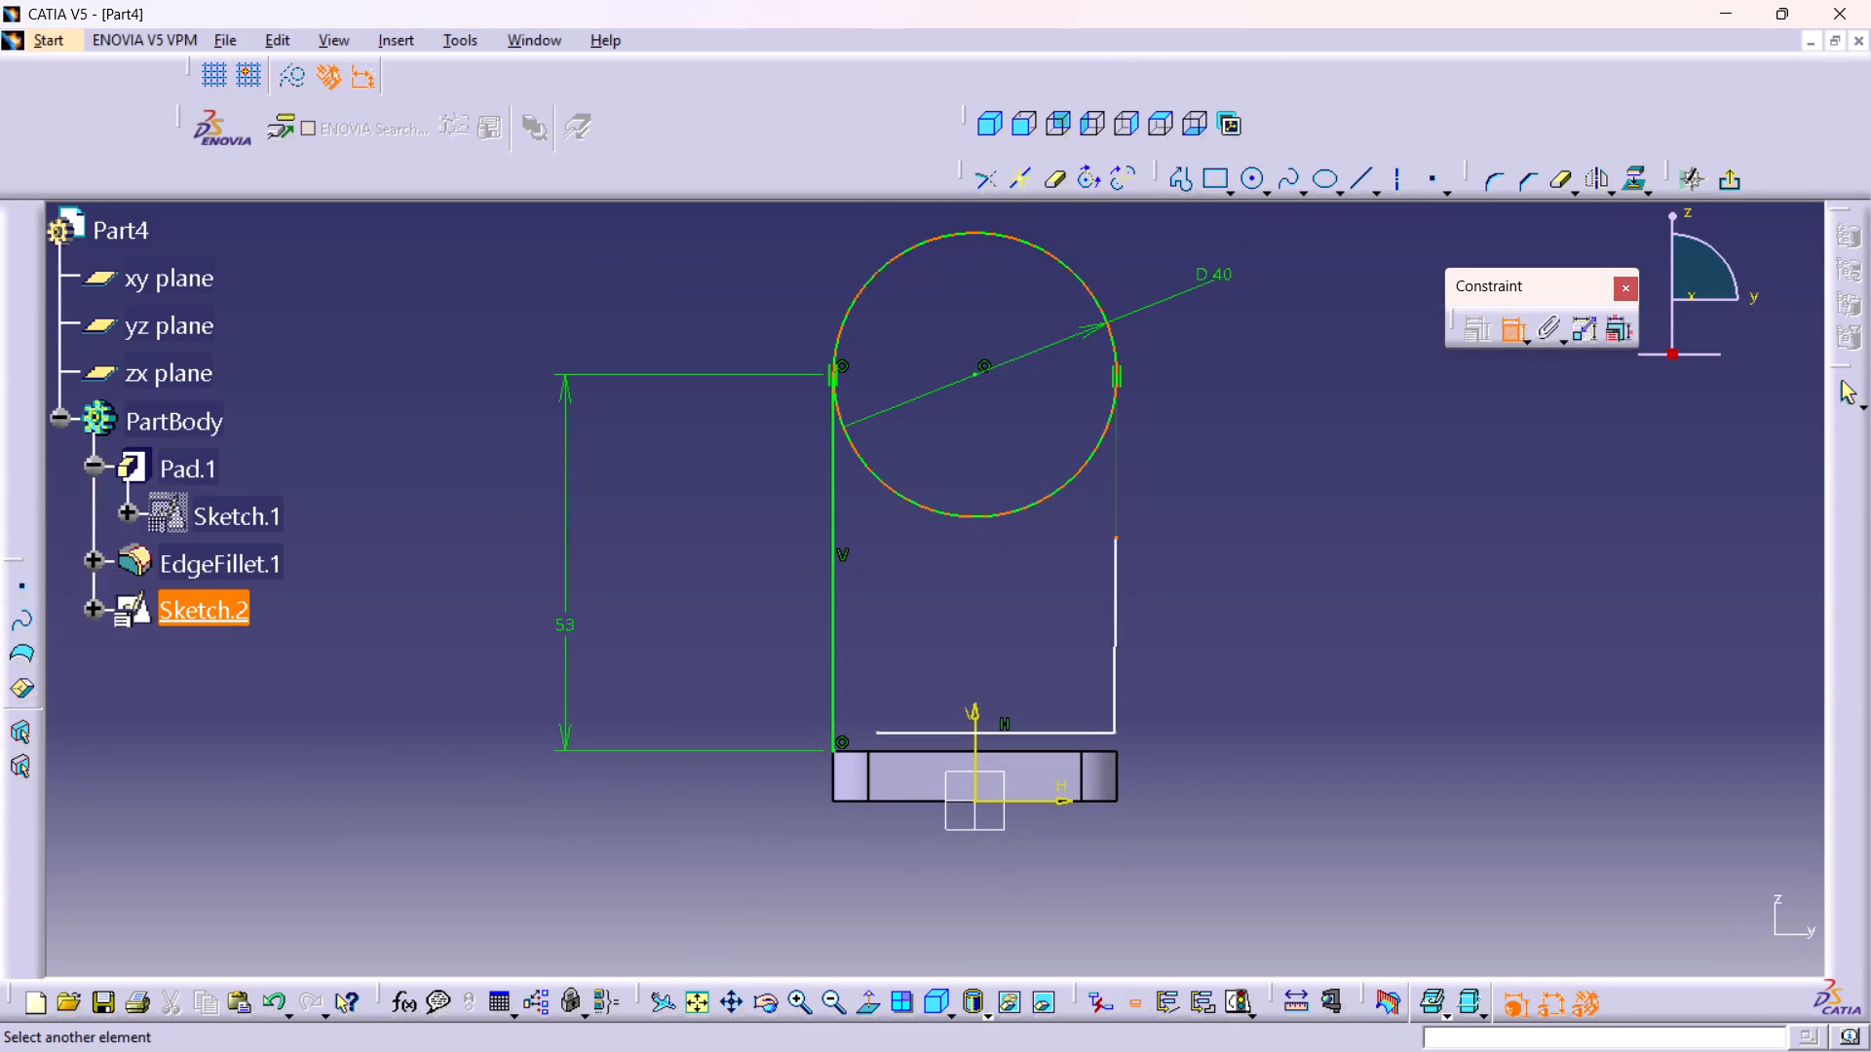
pyautogui.click(1098, 444)
pyautogui.rightClick(1259, 483)
pyautogui.click(1356, 688)
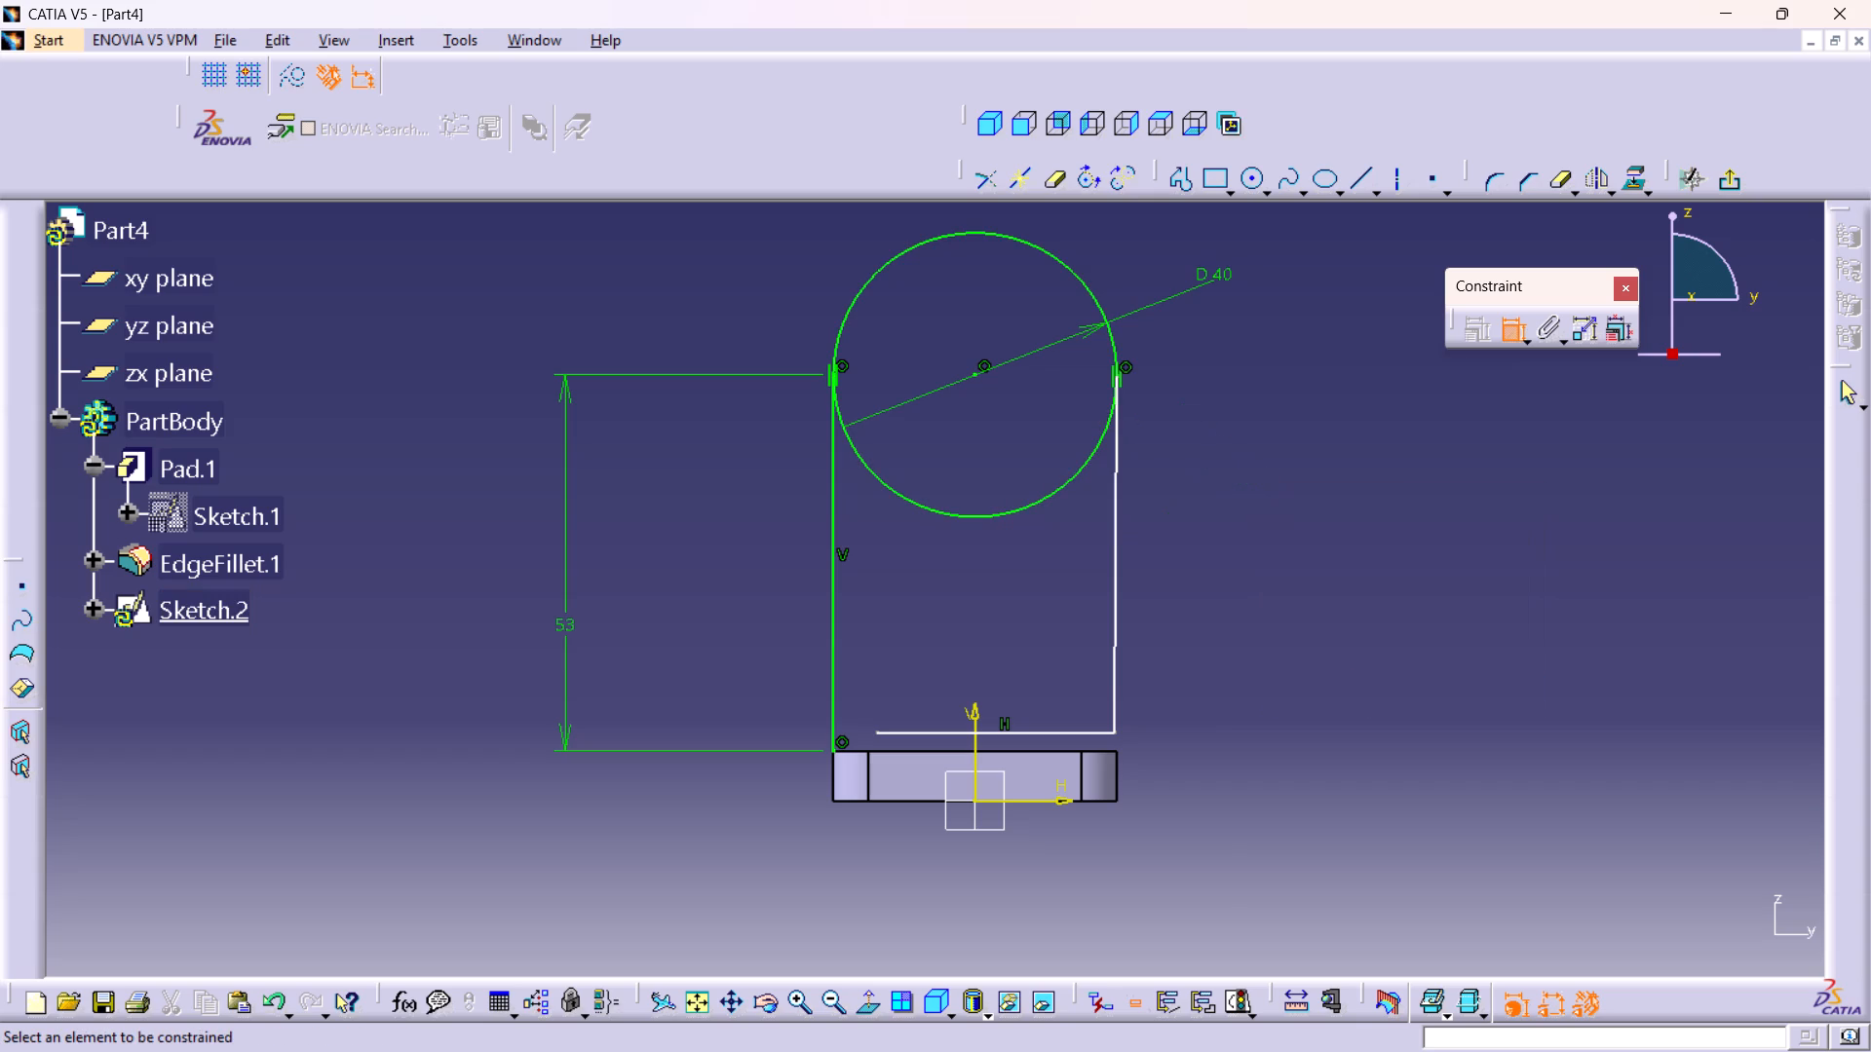
# Make the horizontal line's left endpoint coincident with the base plate's upper left corner, where the left vertical line ends.
pyautogui.click(876, 728)
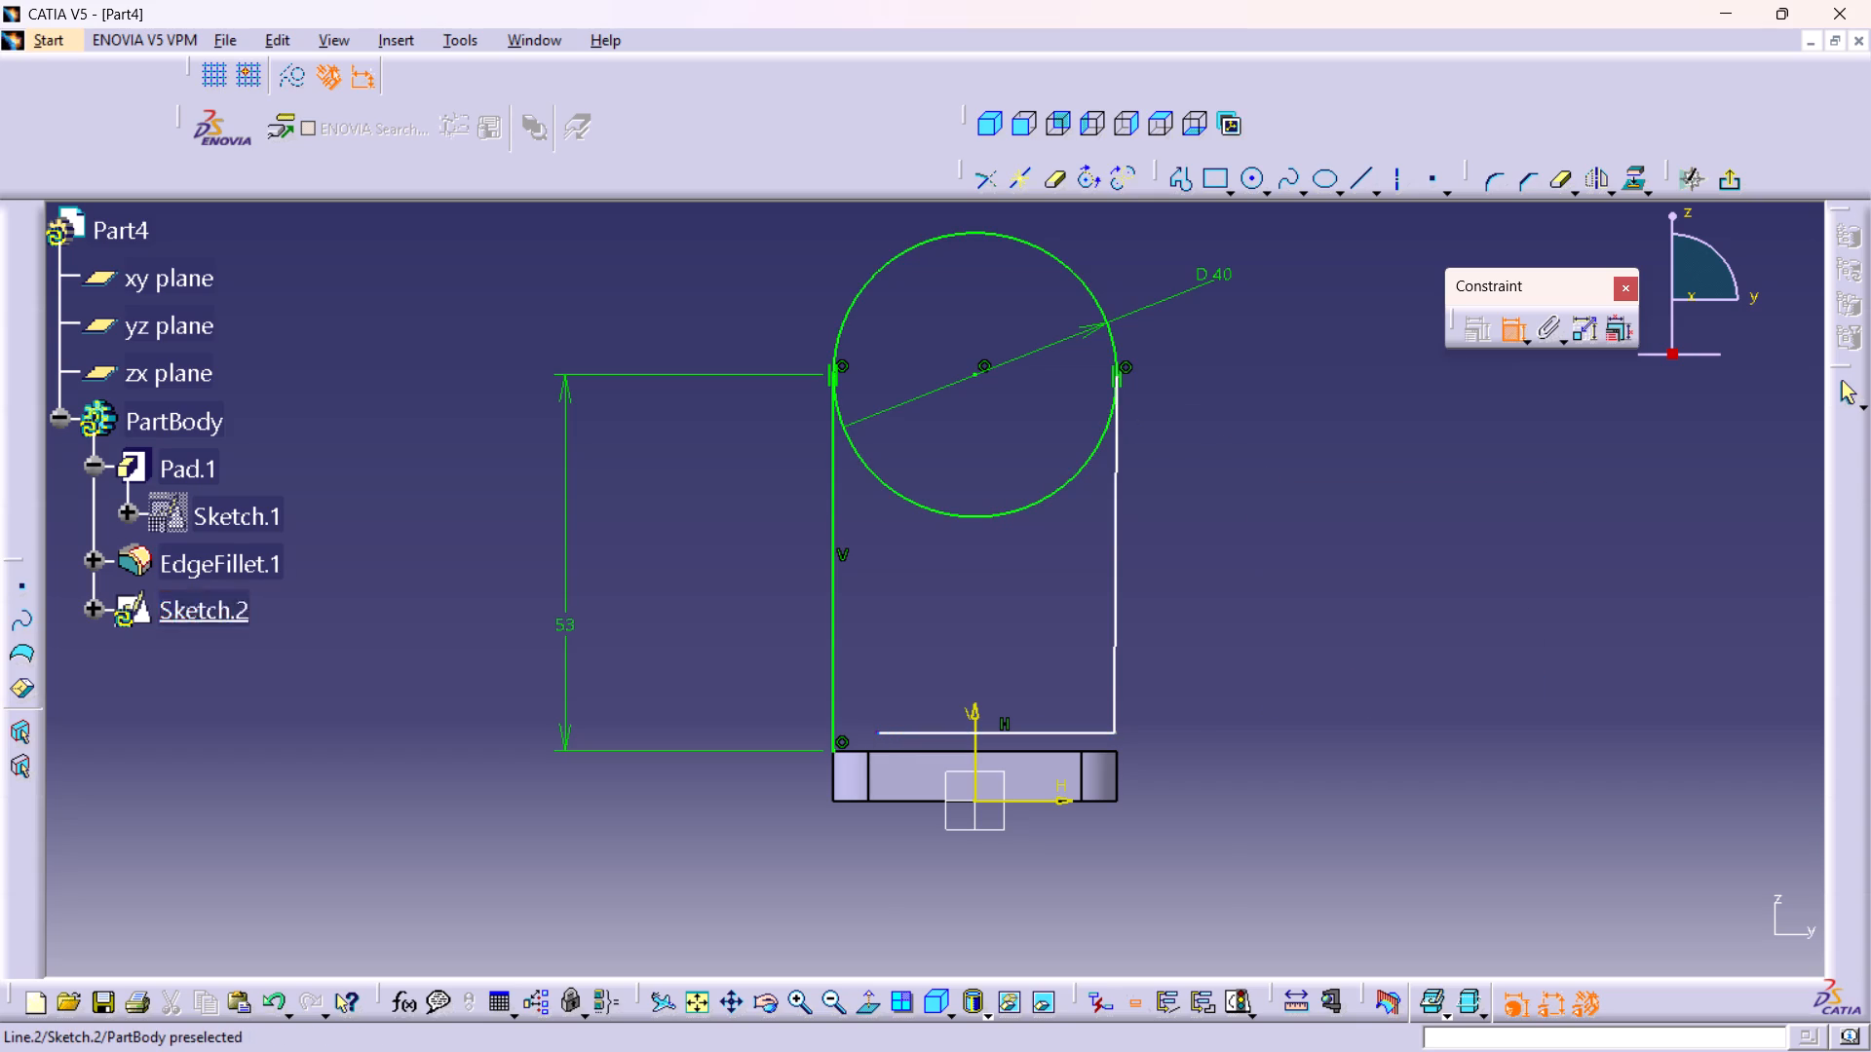
pyautogui.click(877, 727)
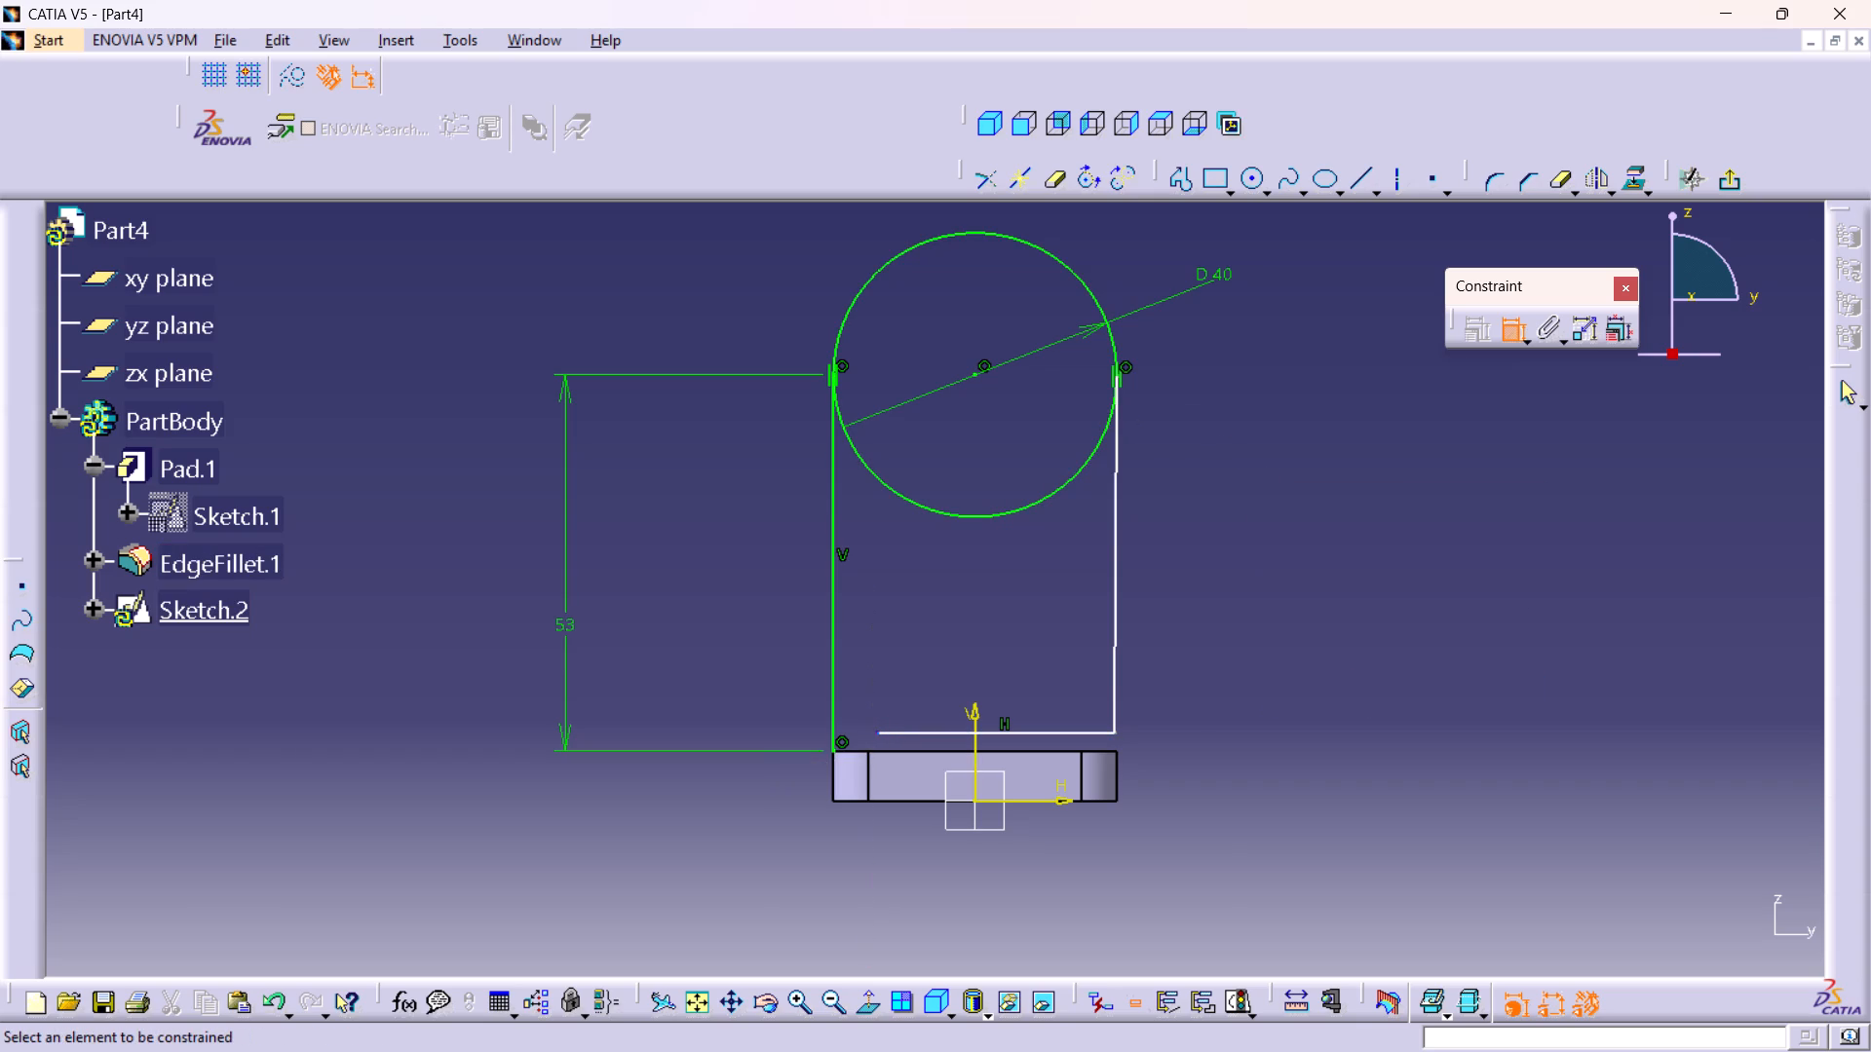
pyautogui.click(878, 732)
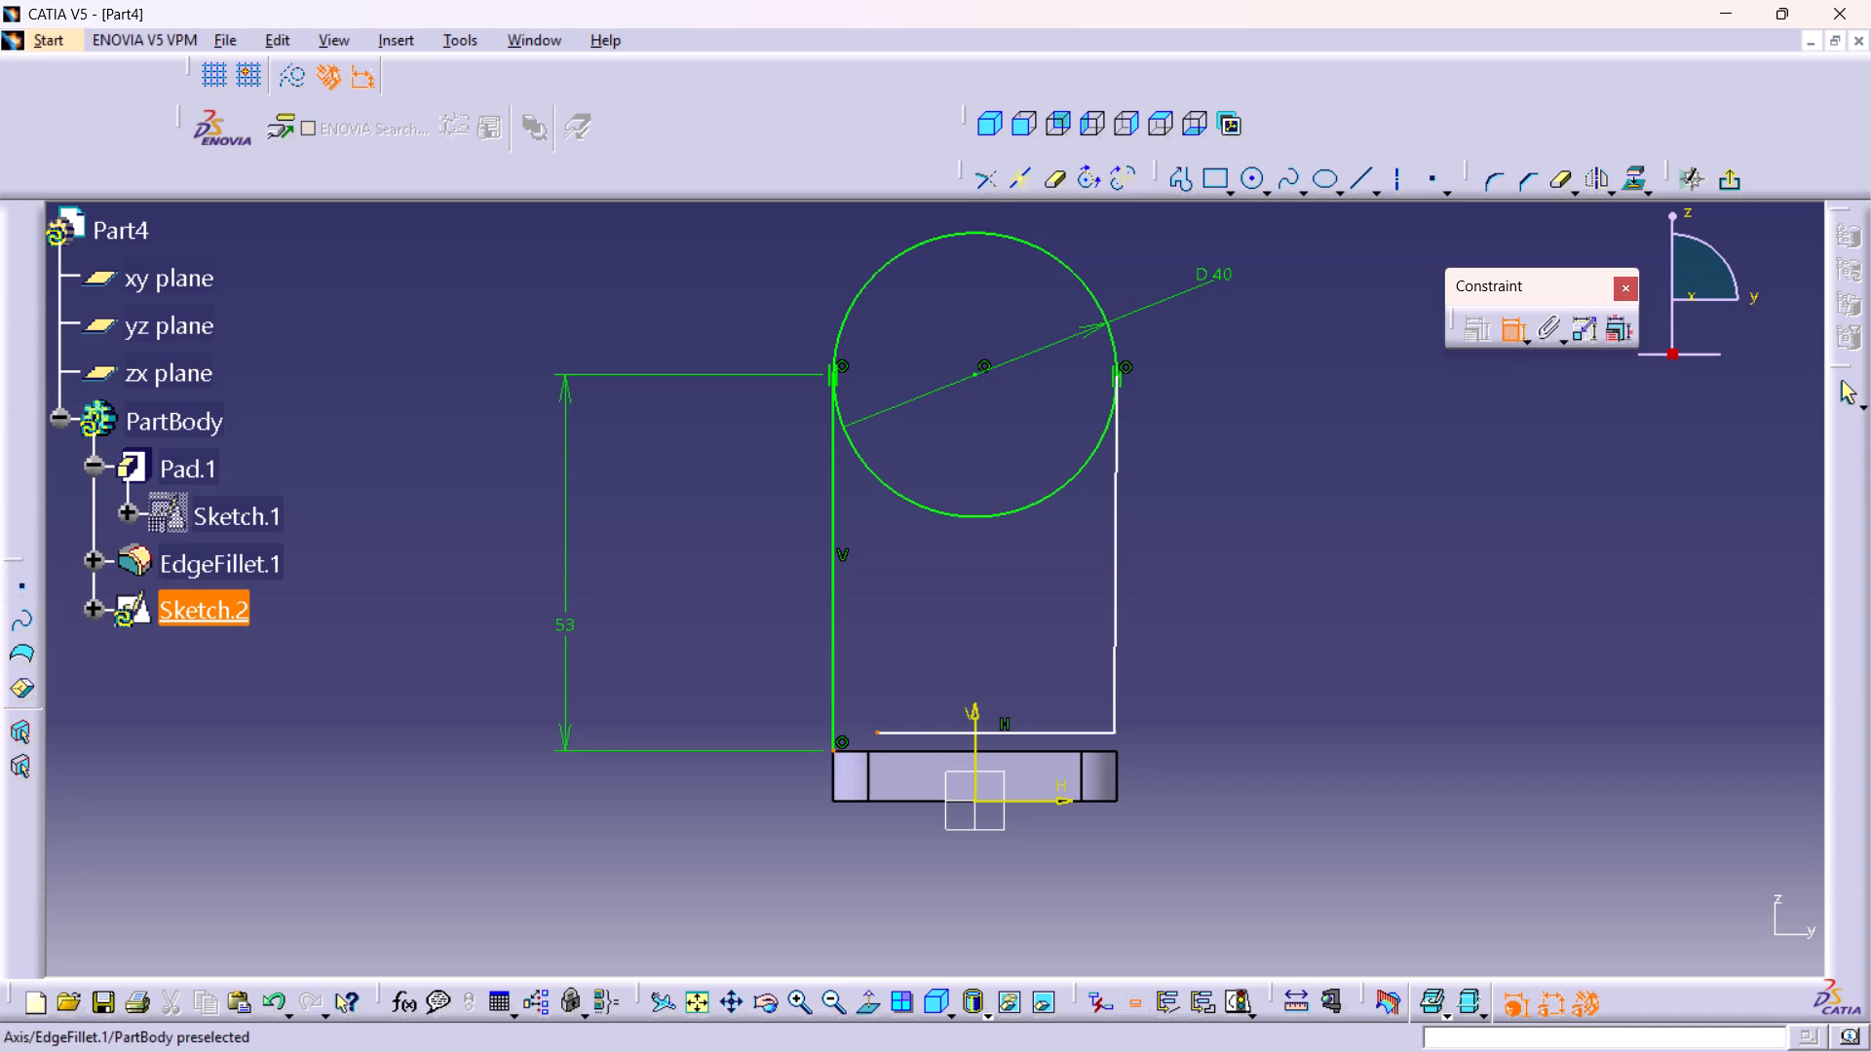
pyautogui.click(833, 745)
pyautogui.rightClick(757, 825)
pyautogui.click(846, 729)
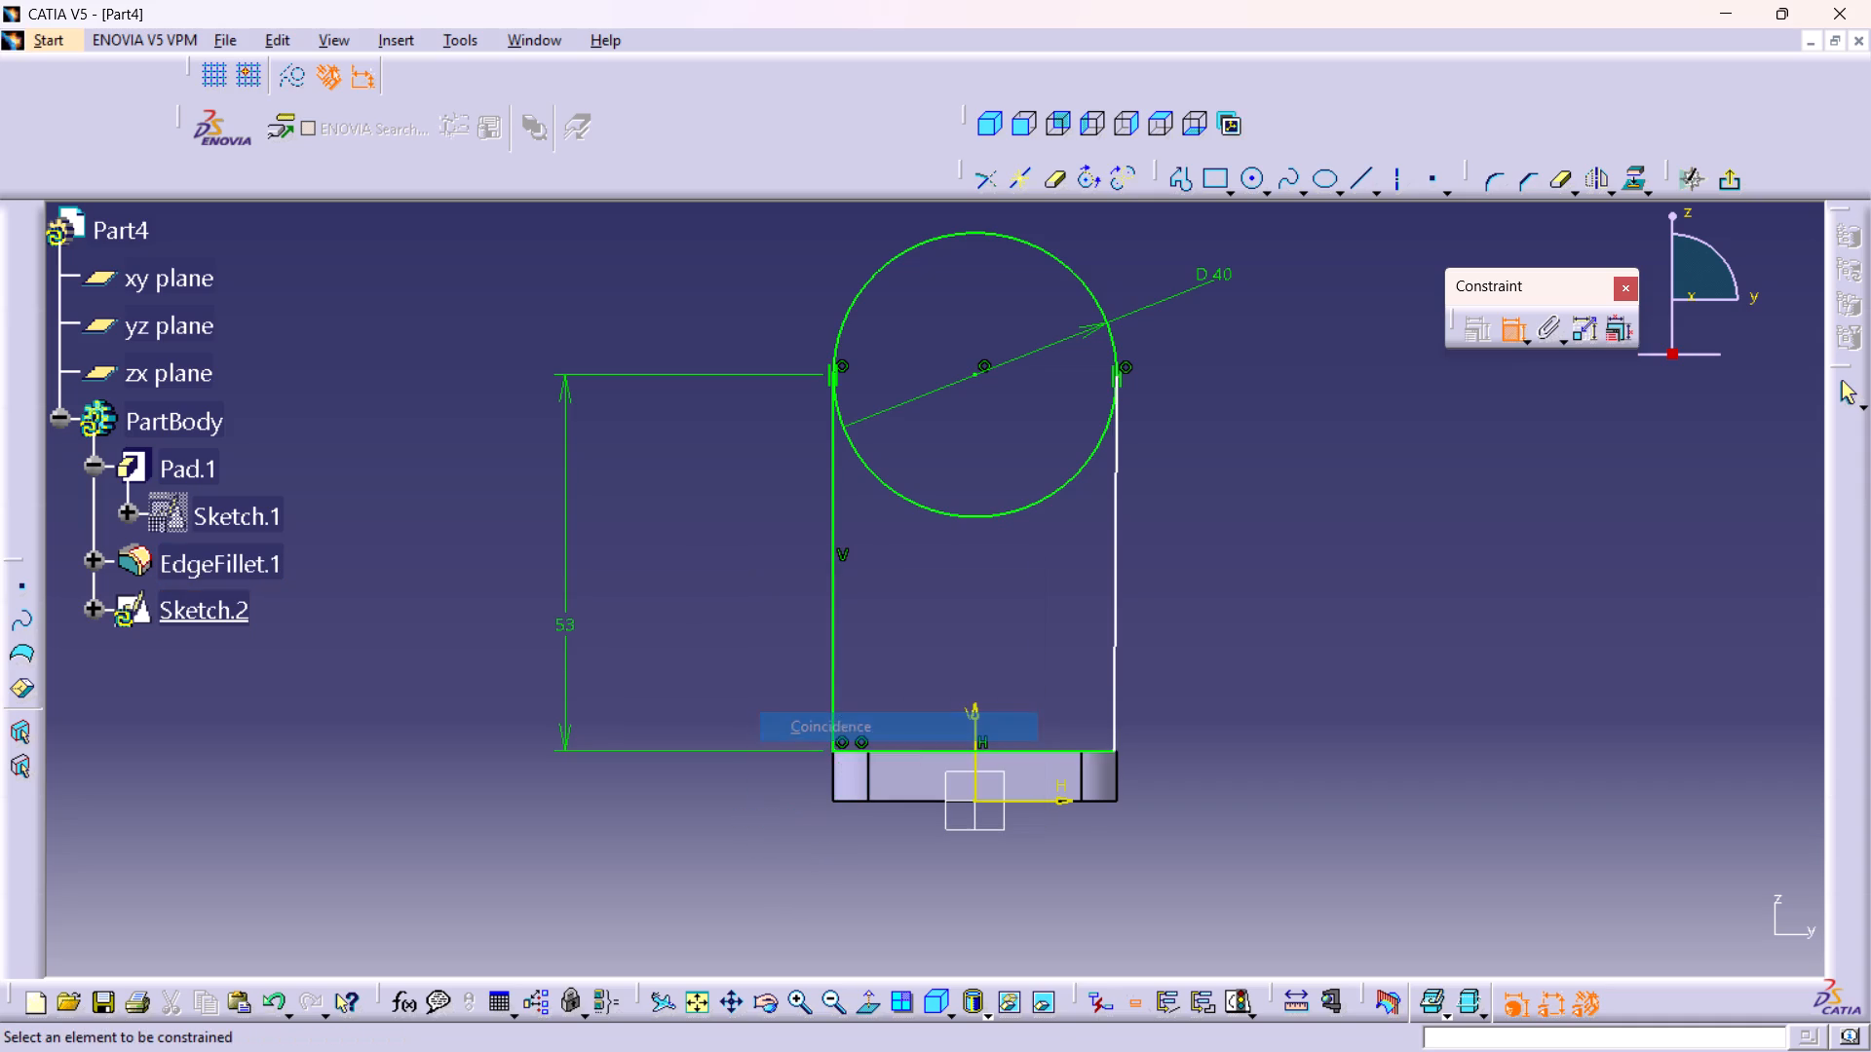
# Dimension the right-hand line's length and set it to 53 mm.
pyautogui.click(1121, 586)
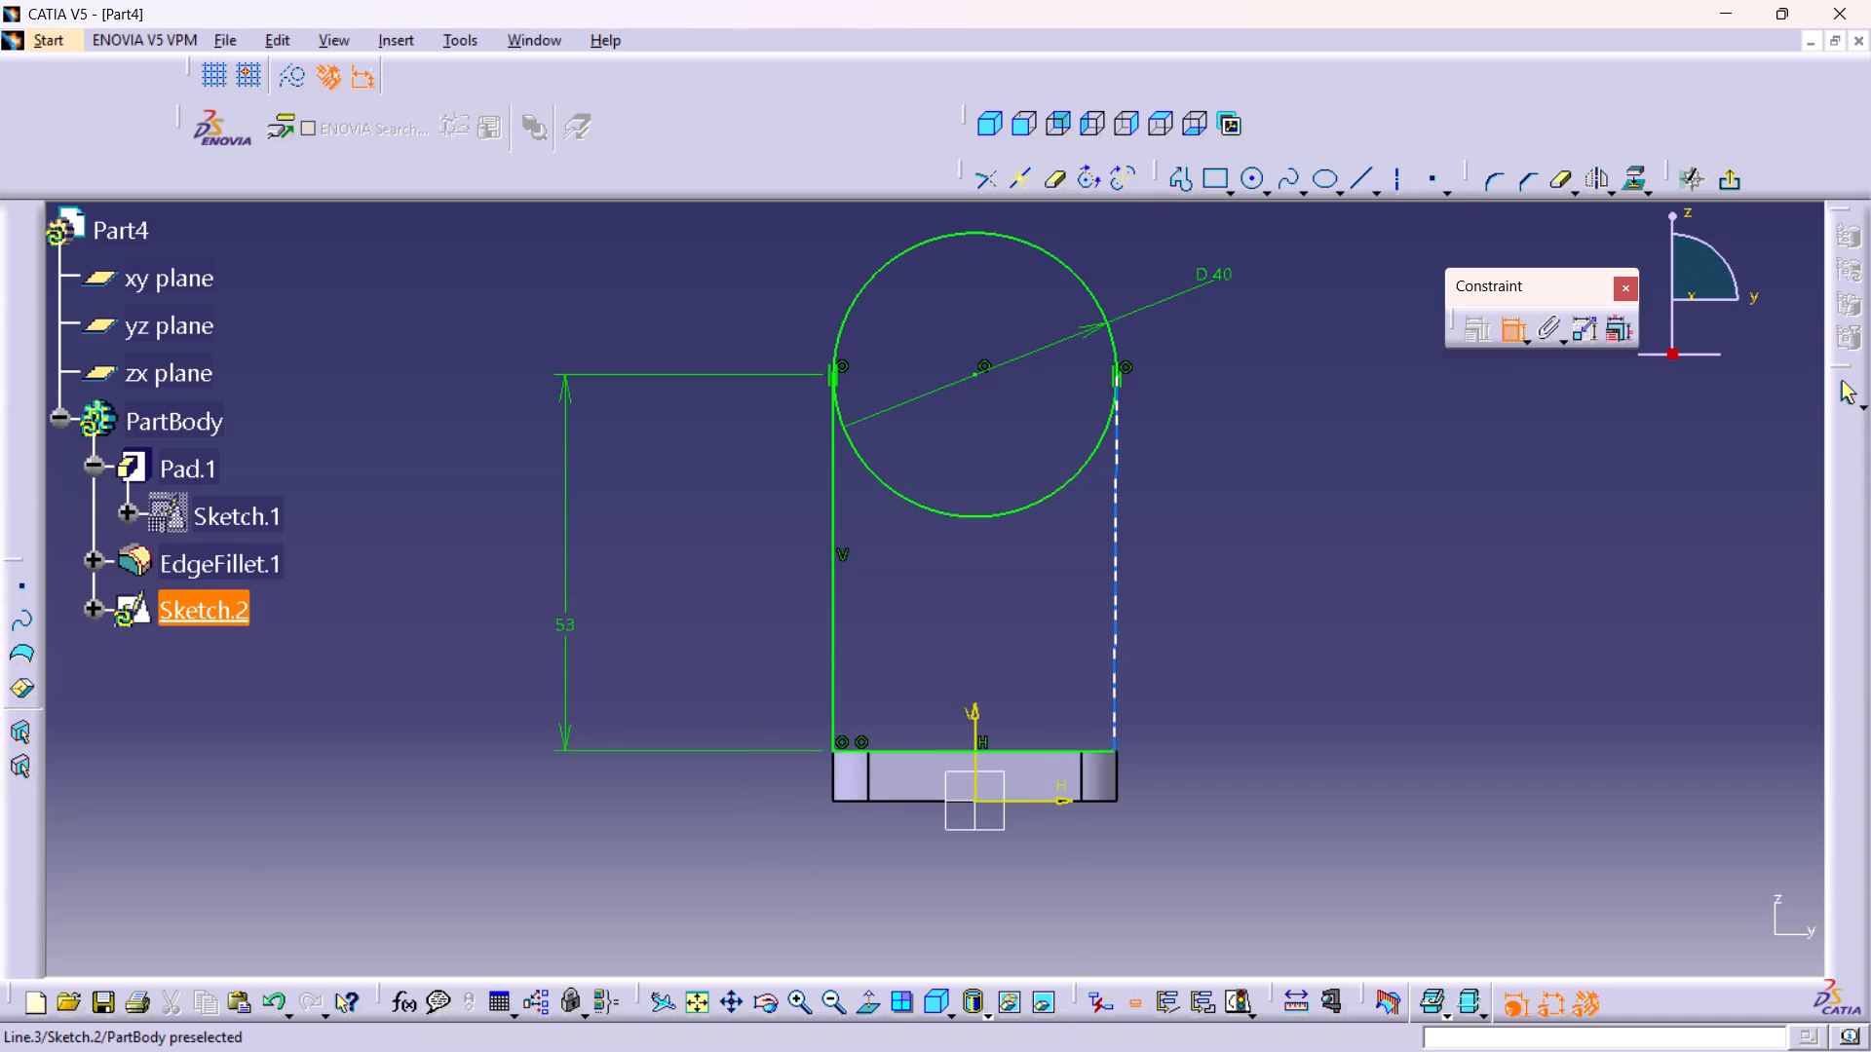
pyautogui.click(1121, 548)
pyautogui.click(1295, 620)
pyautogui.doubleClick(1277, 604)
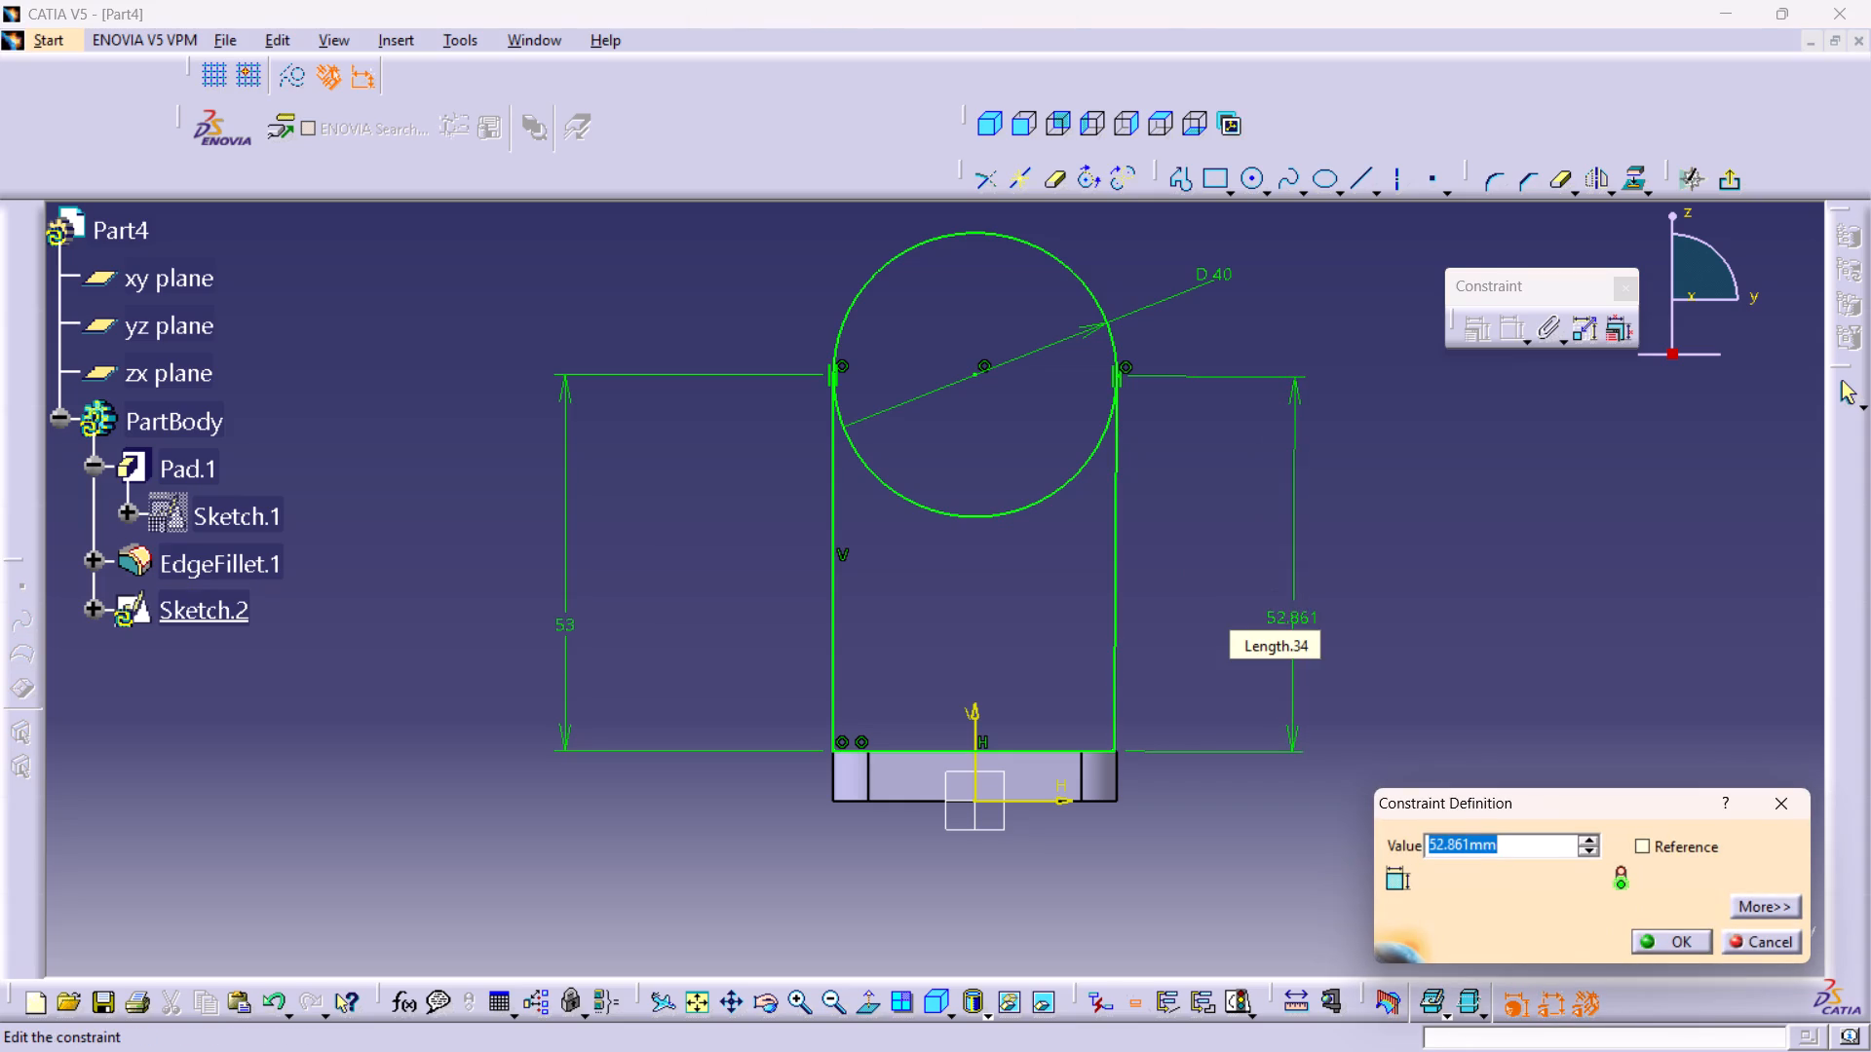
pyautogui.write('53')
pyautogui.press('Return')
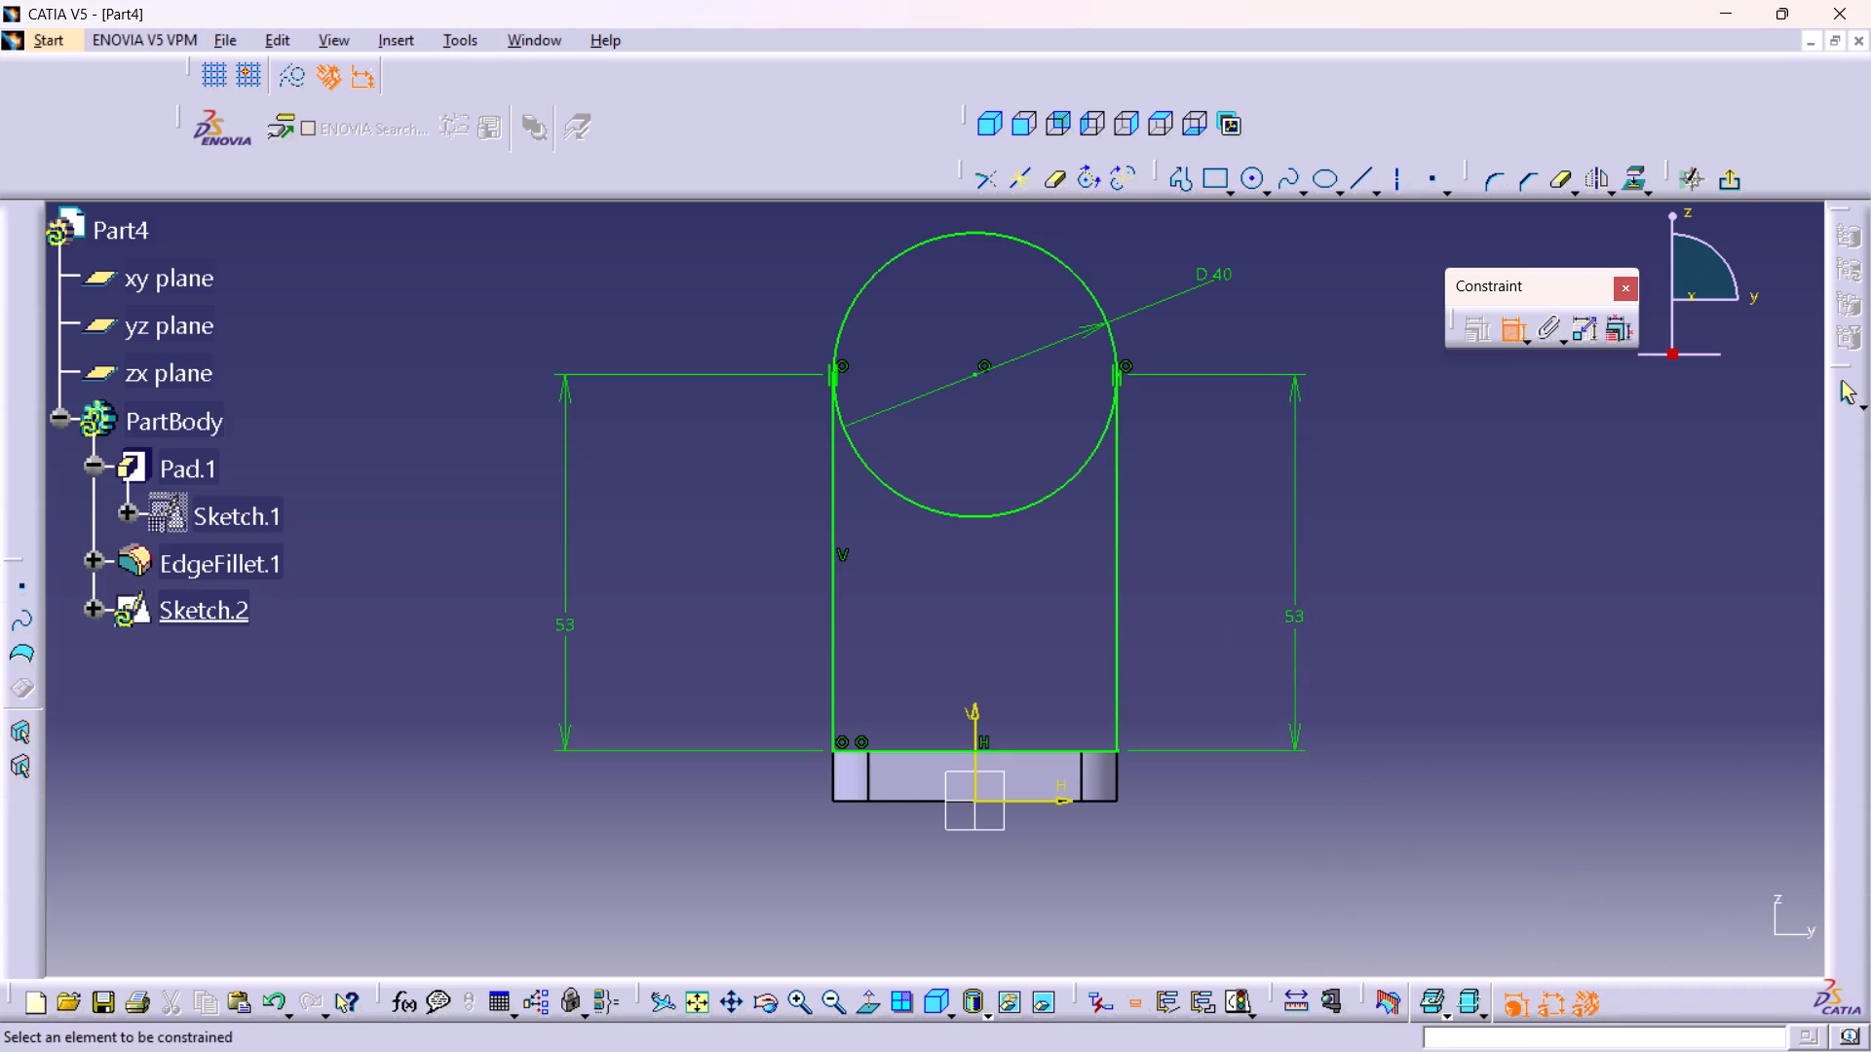
# Trim away the circle's lower arc between the two side lines with Quick Trim and exit the sketch.
pyautogui.click(1564, 179)
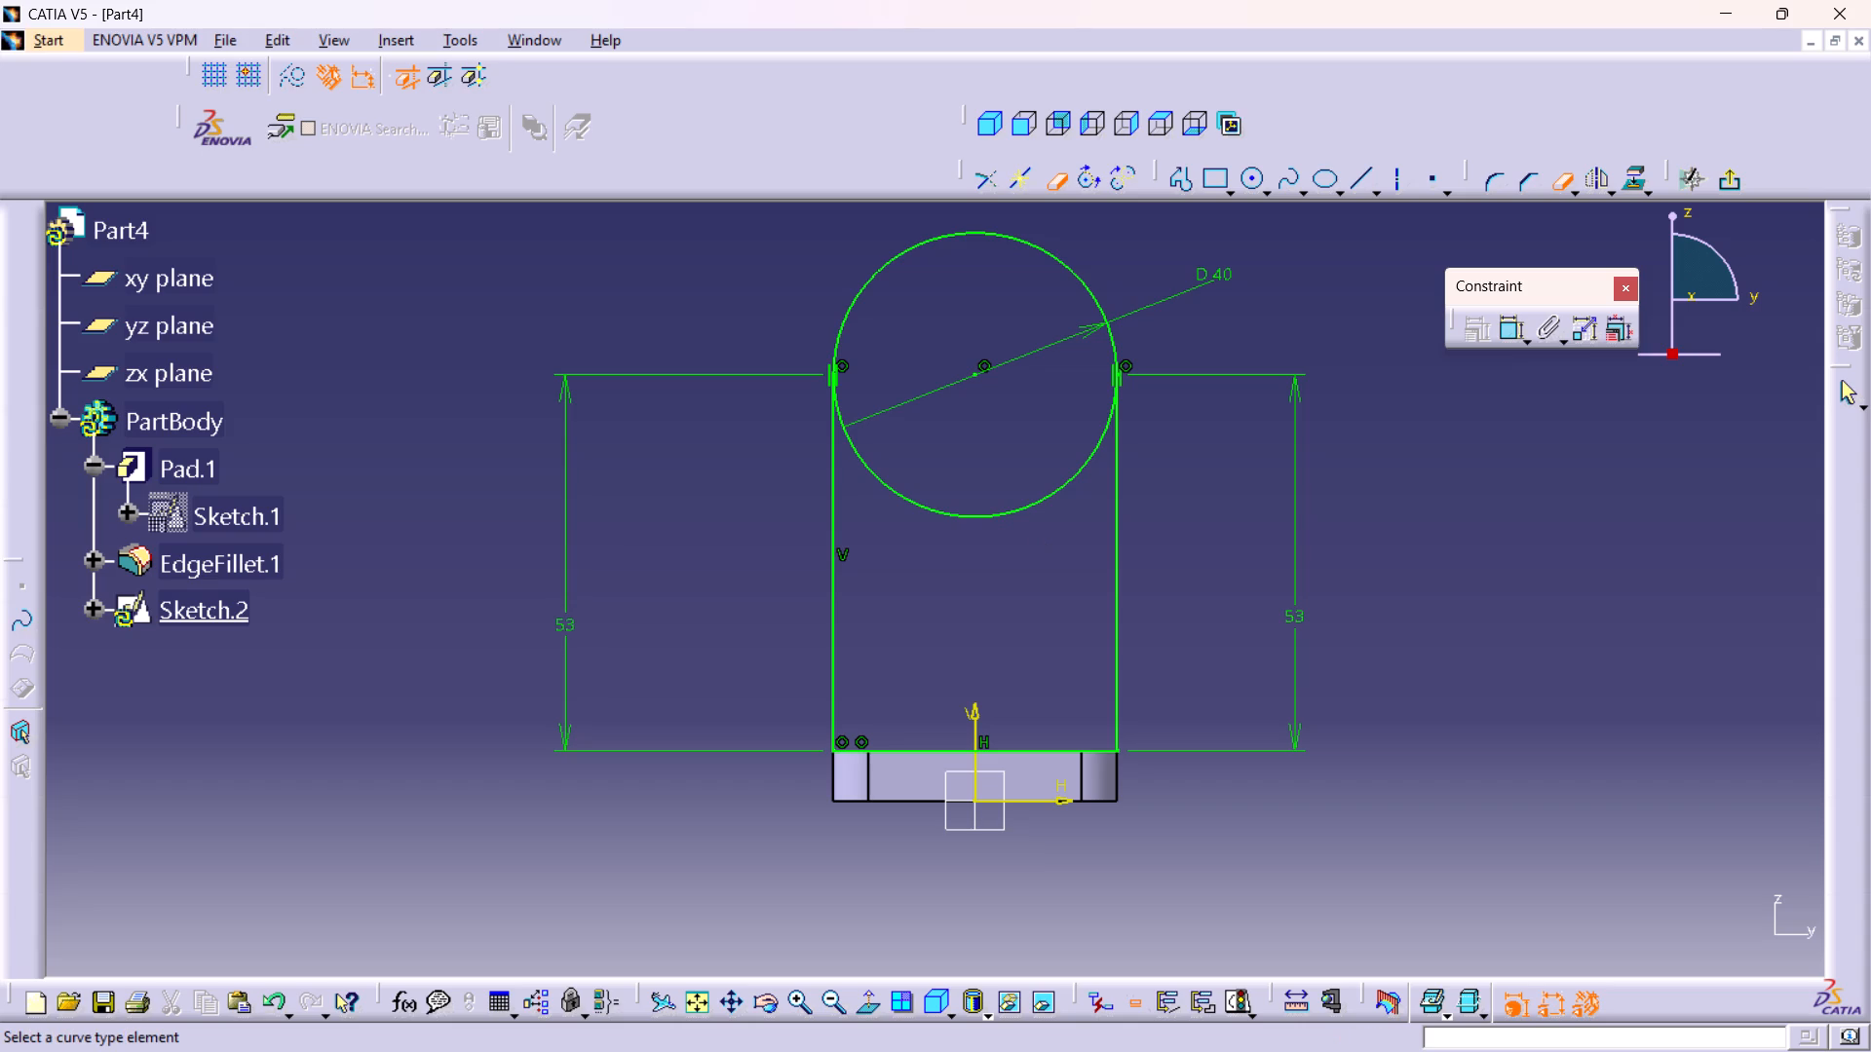
pyautogui.click(1009, 510)
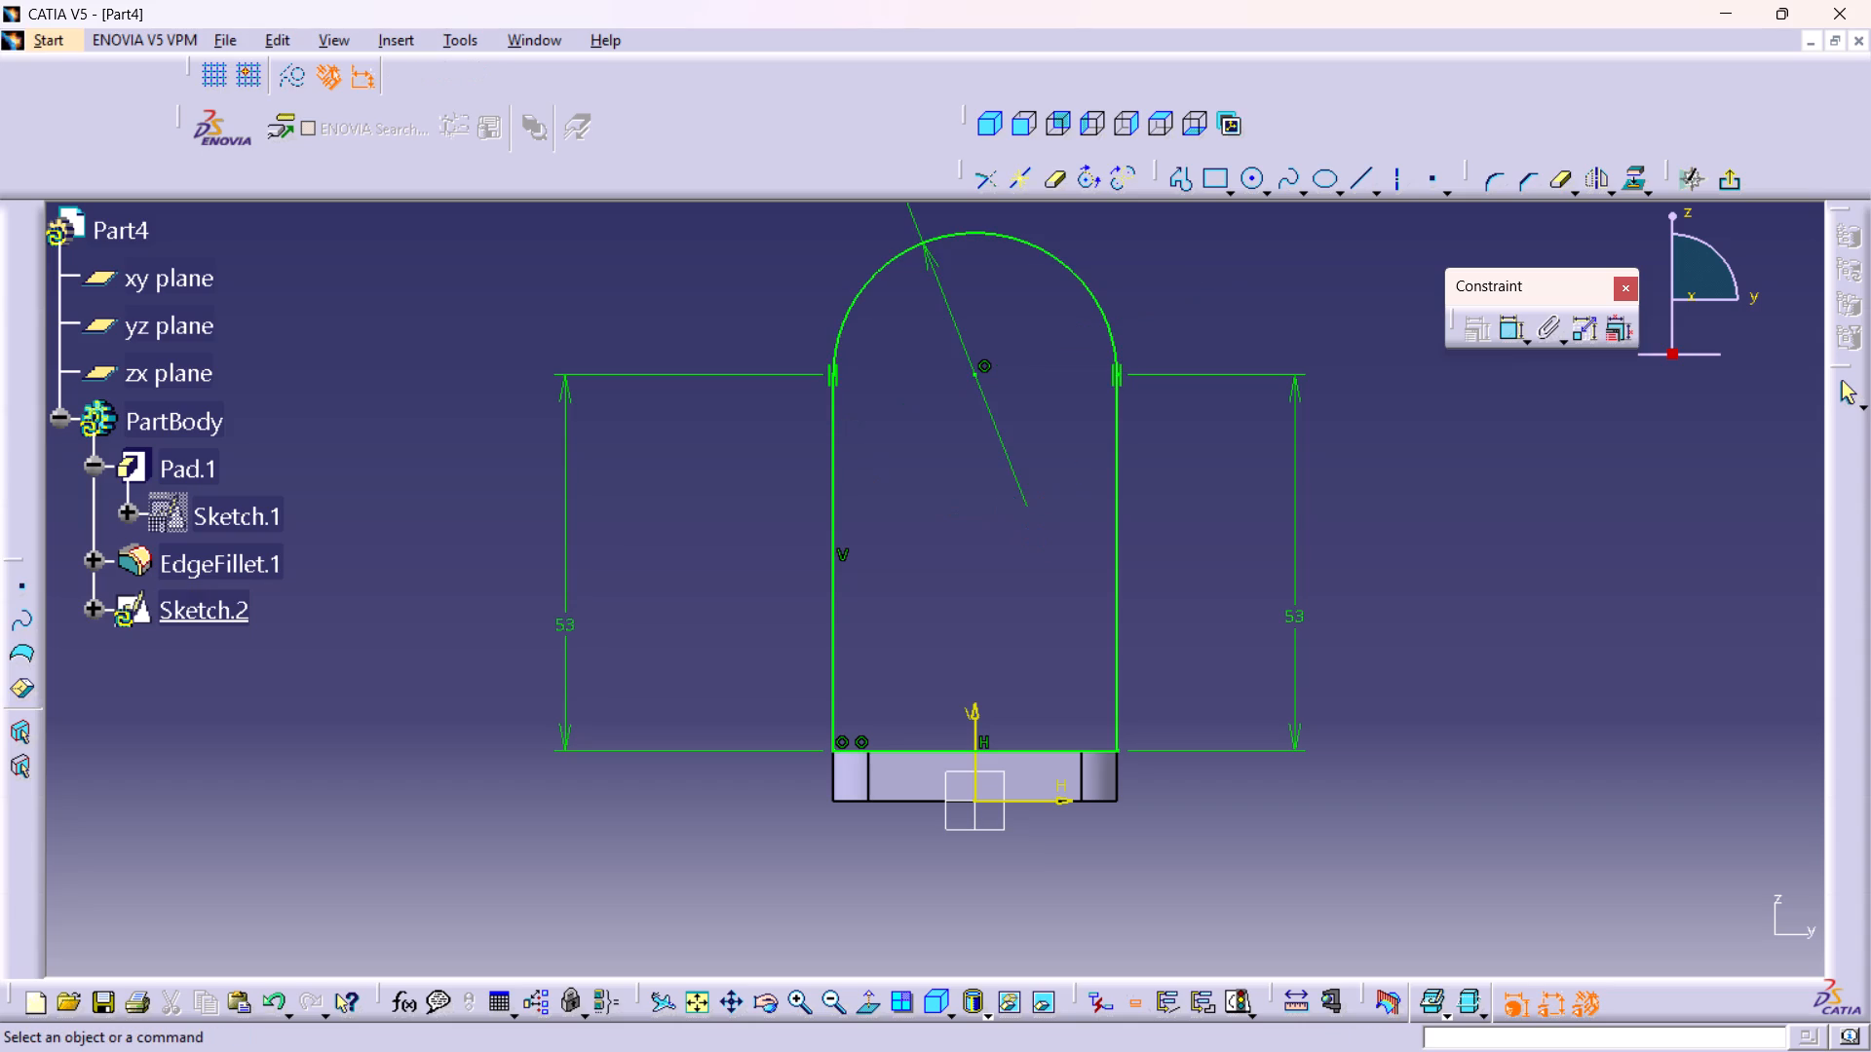
pyautogui.click(1724, 177)
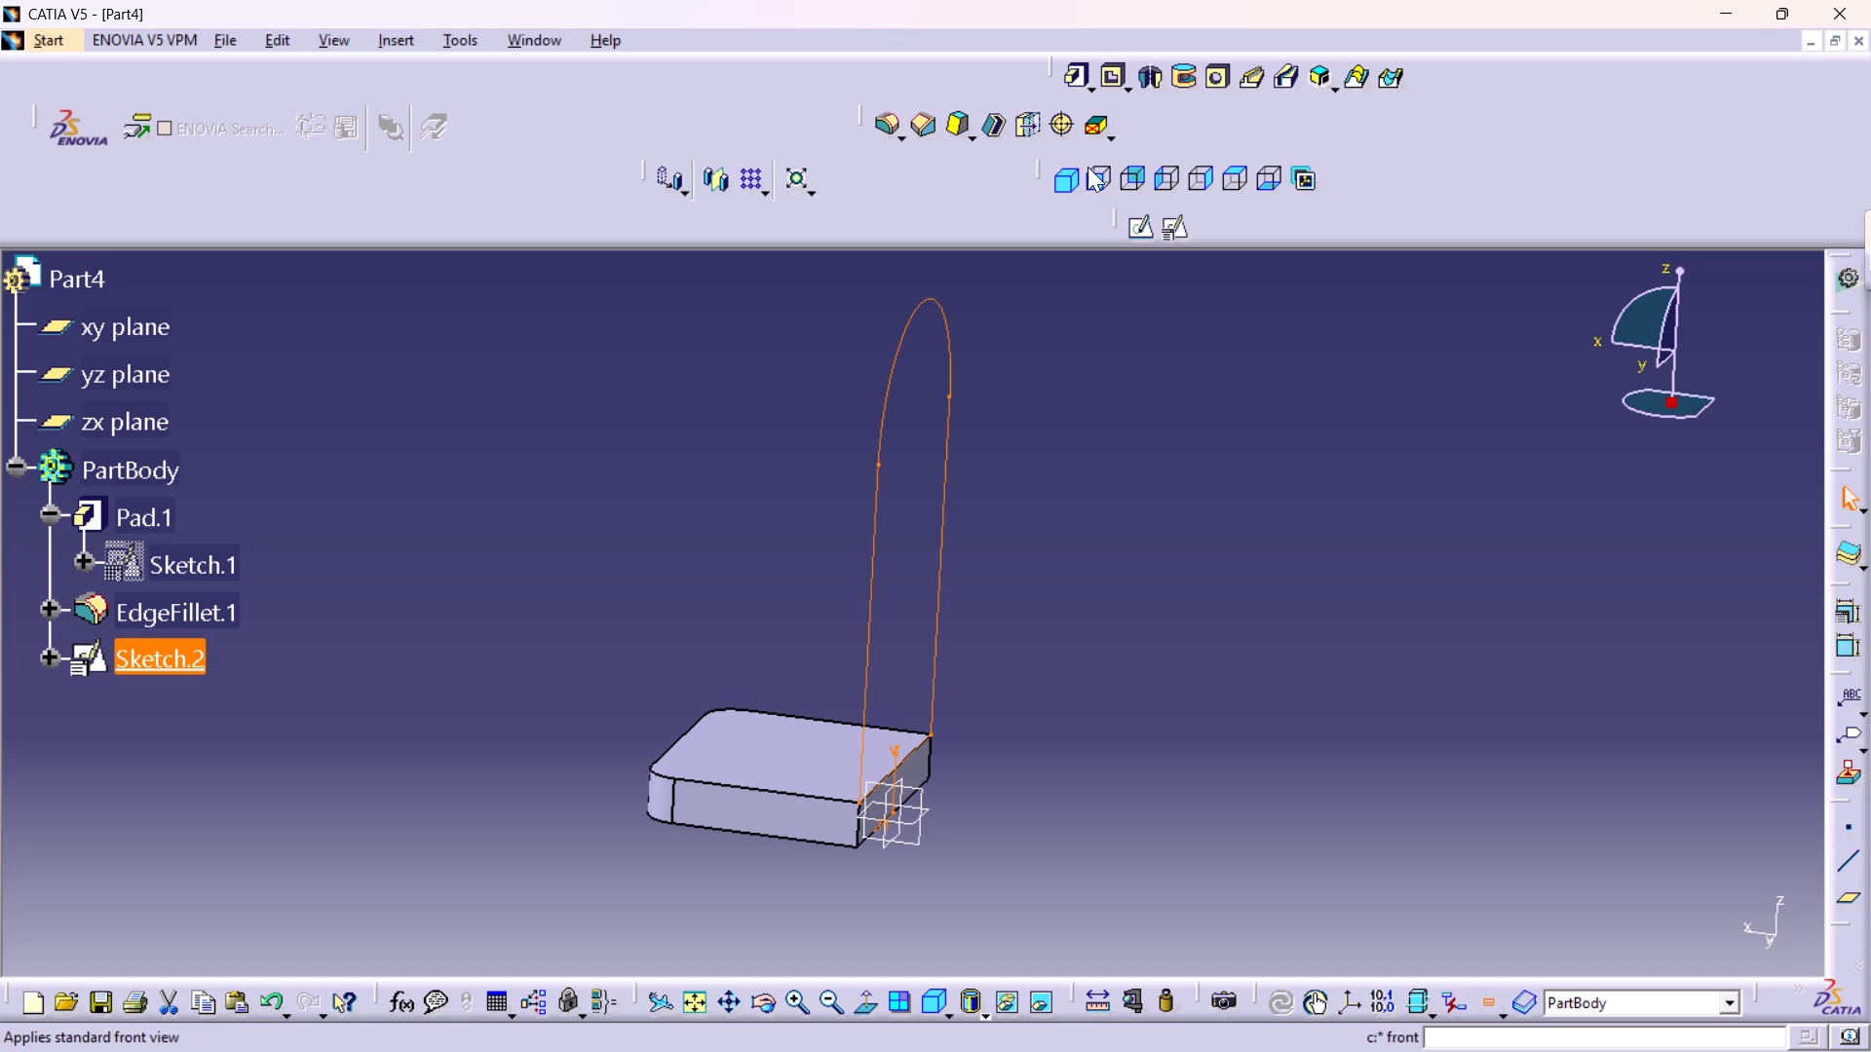
# Pad Sketch.2 by 7 mm with the direction reversed, so the upright extends over the base plate.
pyautogui.click(1076, 81)
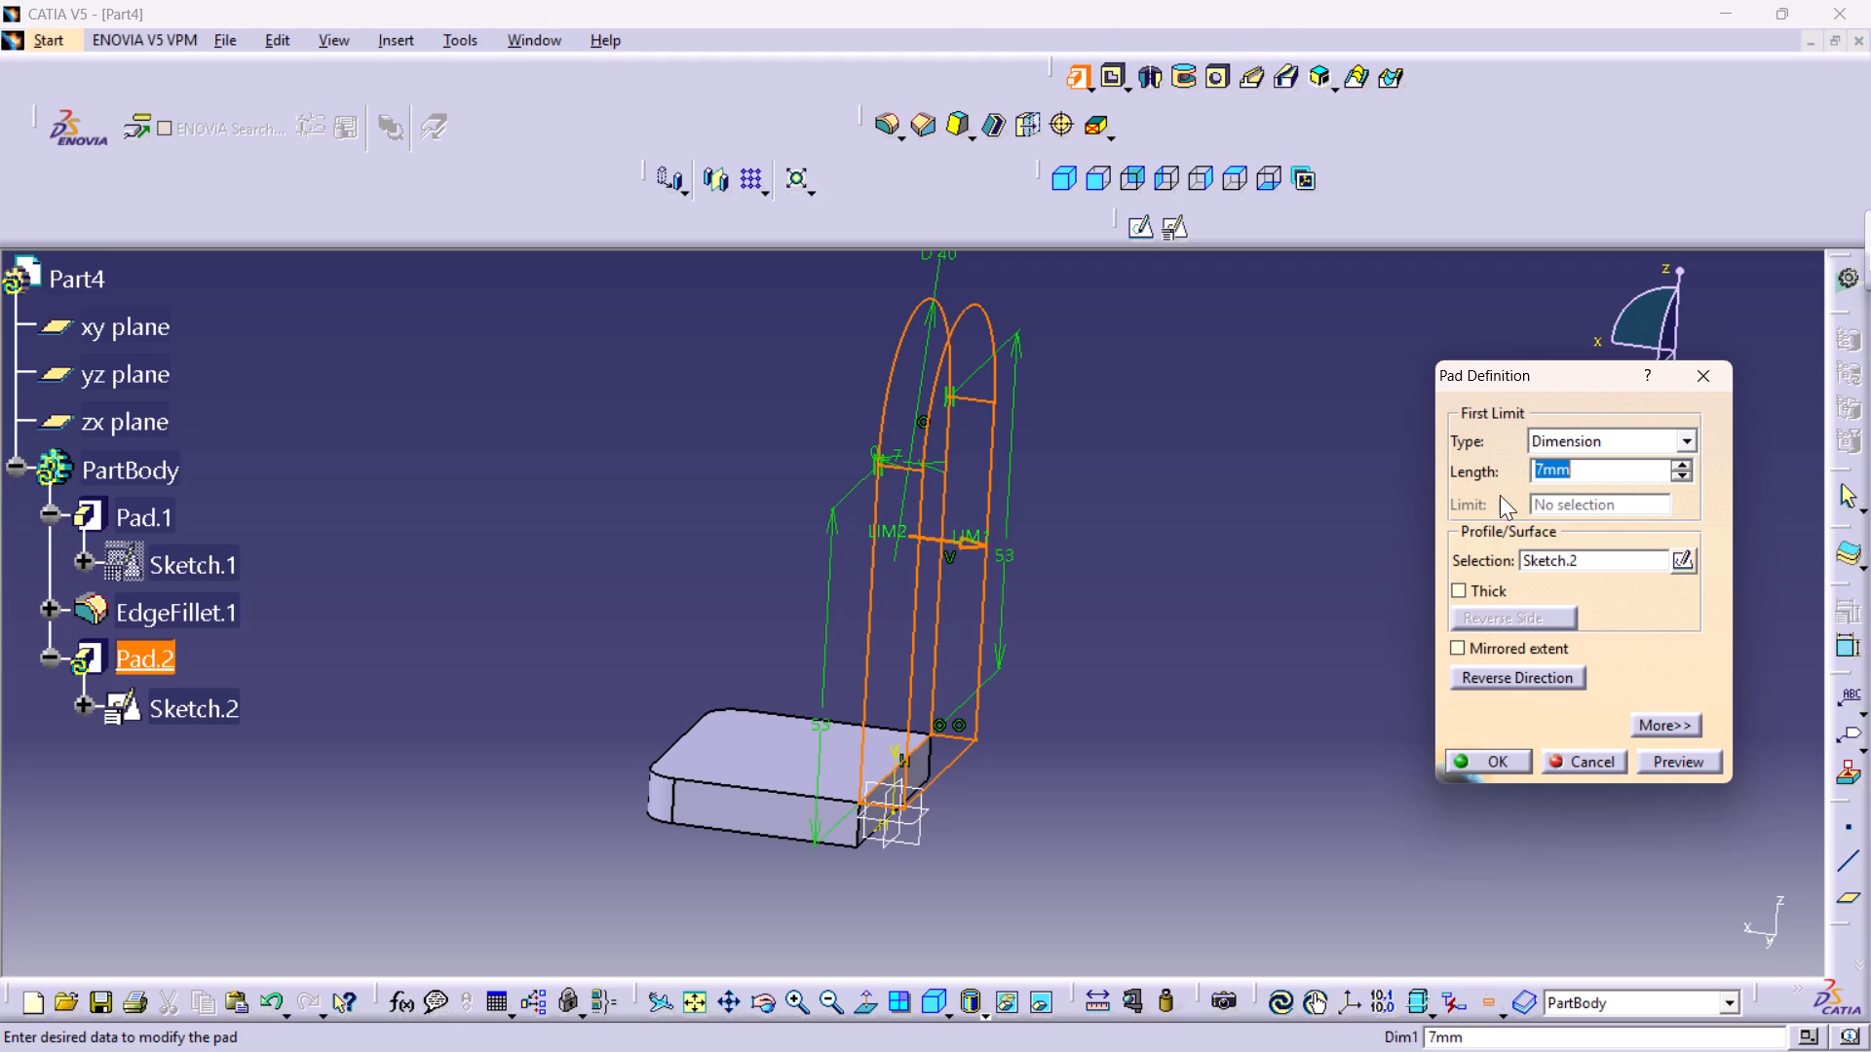
pyautogui.click(1494, 680)
pyautogui.doubleClick(1589, 472)
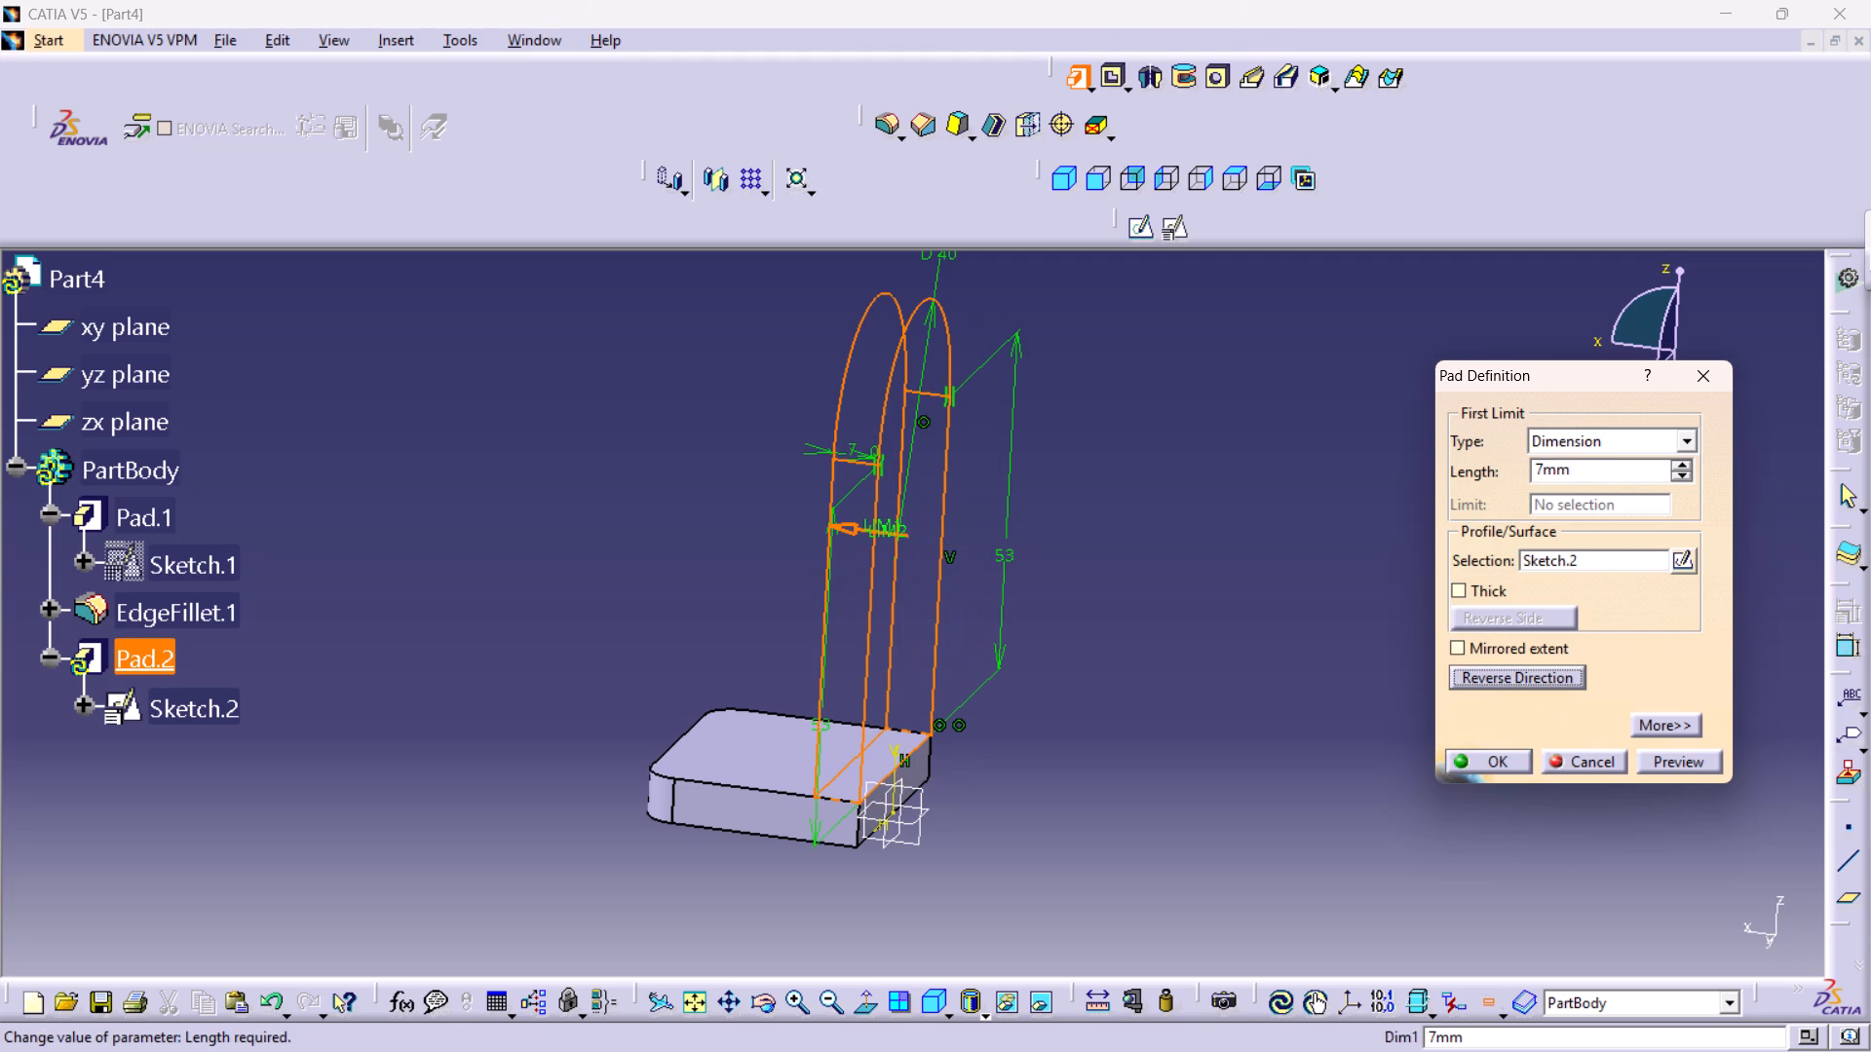
pyautogui.doubleClick(1587, 471)
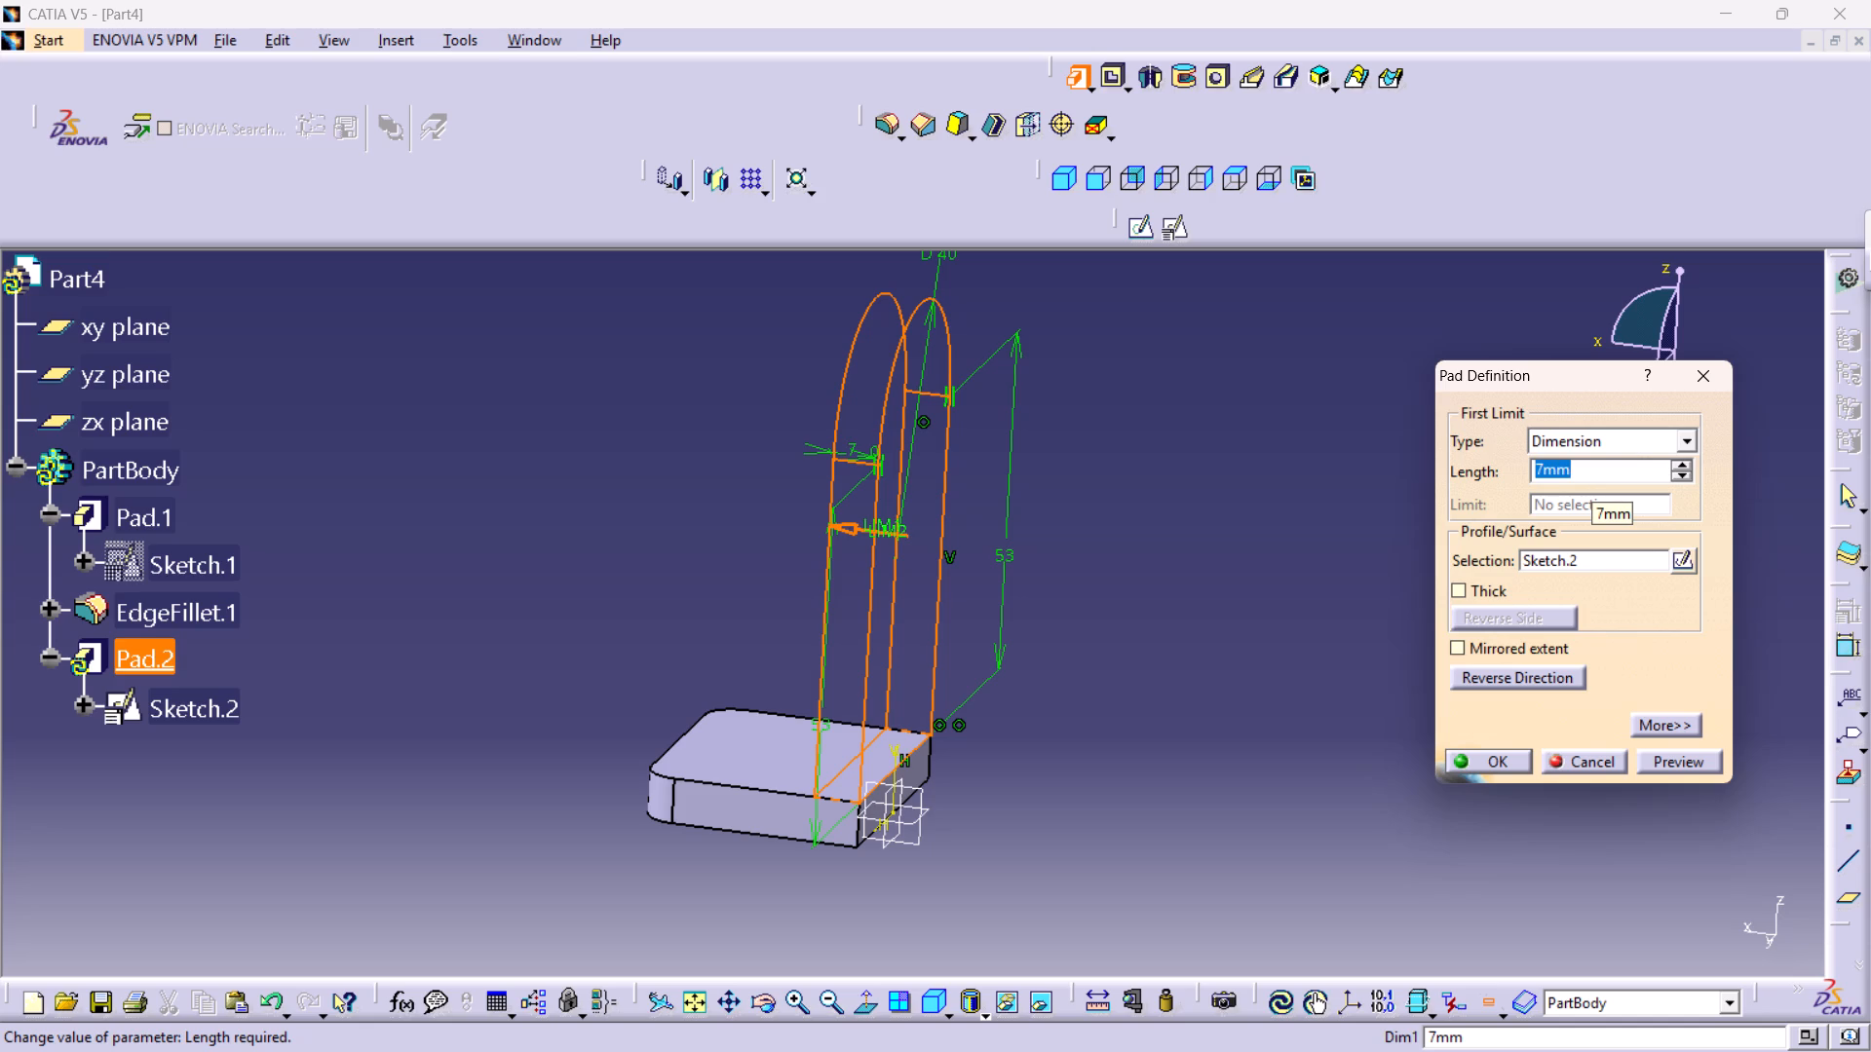
pyautogui.click(1485, 759)
pyautogui.click(1124, 707)
# Open a new sketch on the upright's large flat face on the base plate side.
pyautogui.moveTo(706, 688); pyautogui.dragTo(955, 657, button='middle')
pyautogui.moveTo(705, 686); pyautogui.dragTo(955, 657, button='right')
pyautogui.click(936, 421)
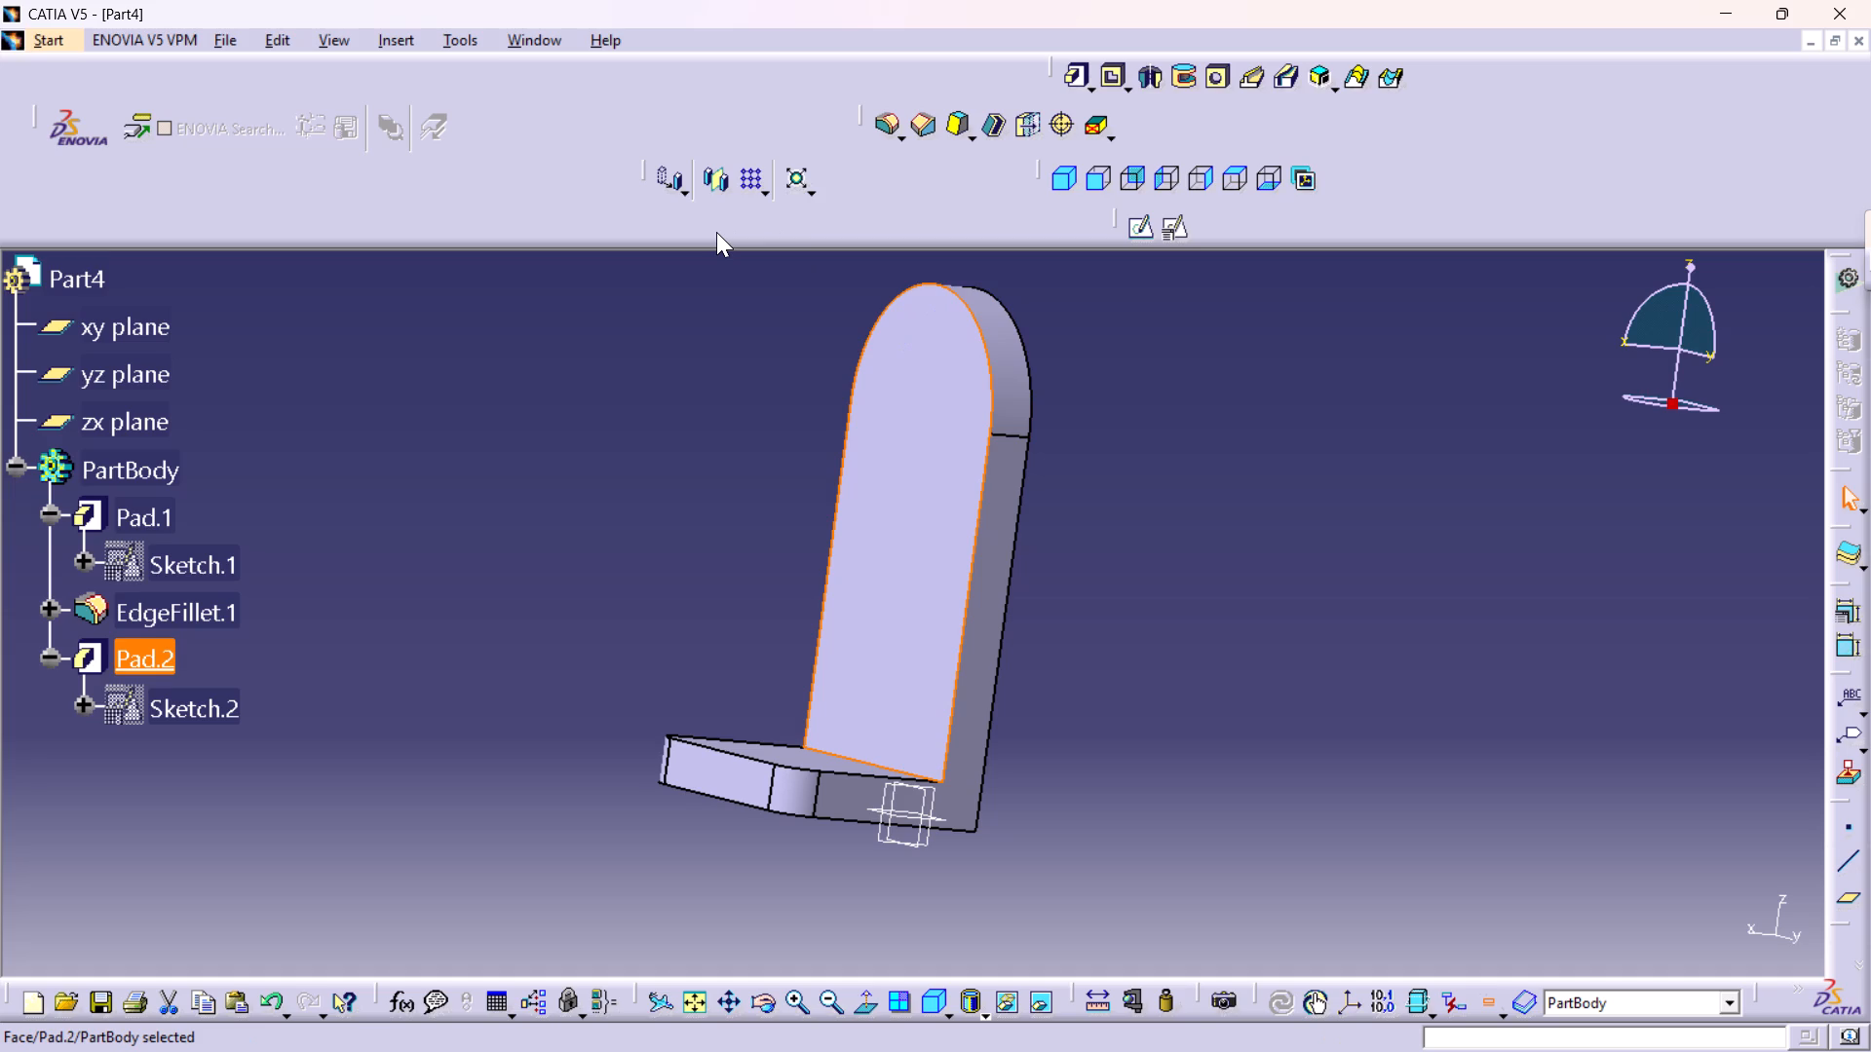
pyautogui.click(1143, 230)
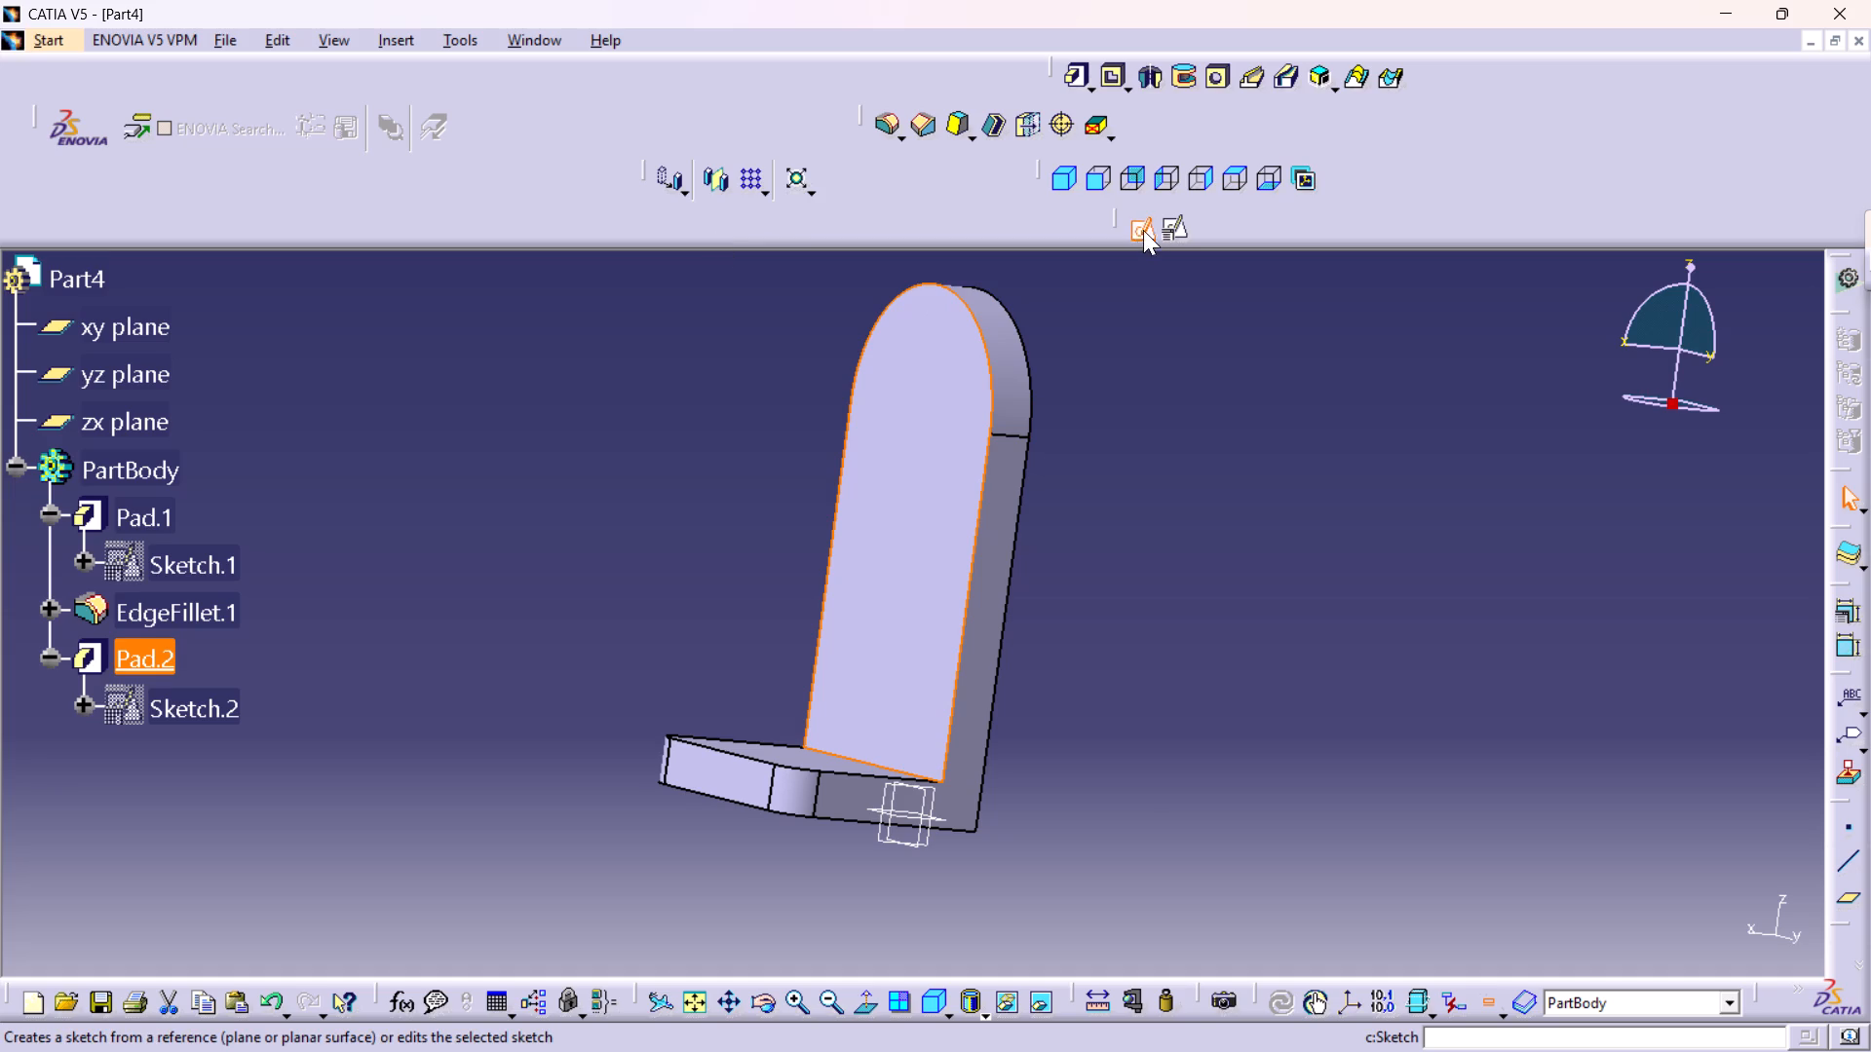
# Draw a circle inside the upright's rounded top, centred on the V axis at about V 61 mm.
pyautogui.moveTo(1170, 534); pyautogui.dragTo(1216, 645, button='middle')
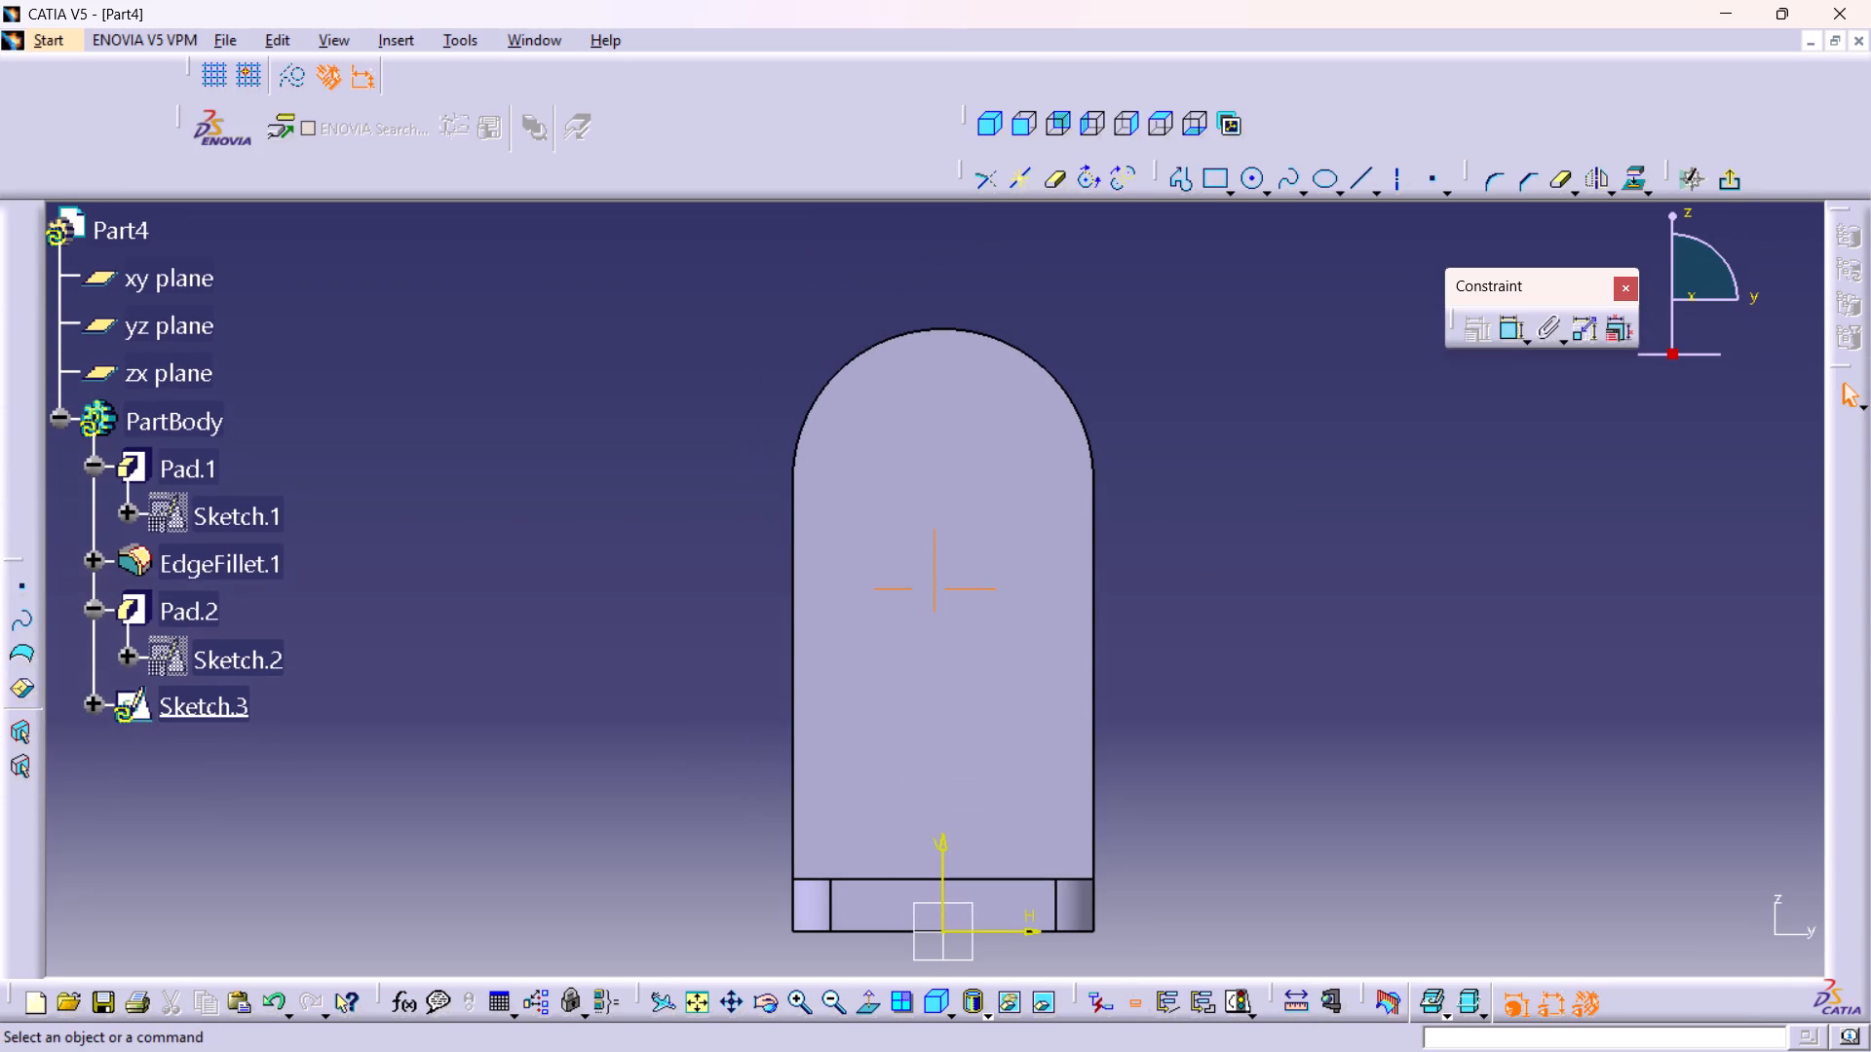
pyautogui.doubleClick(1257, 176)
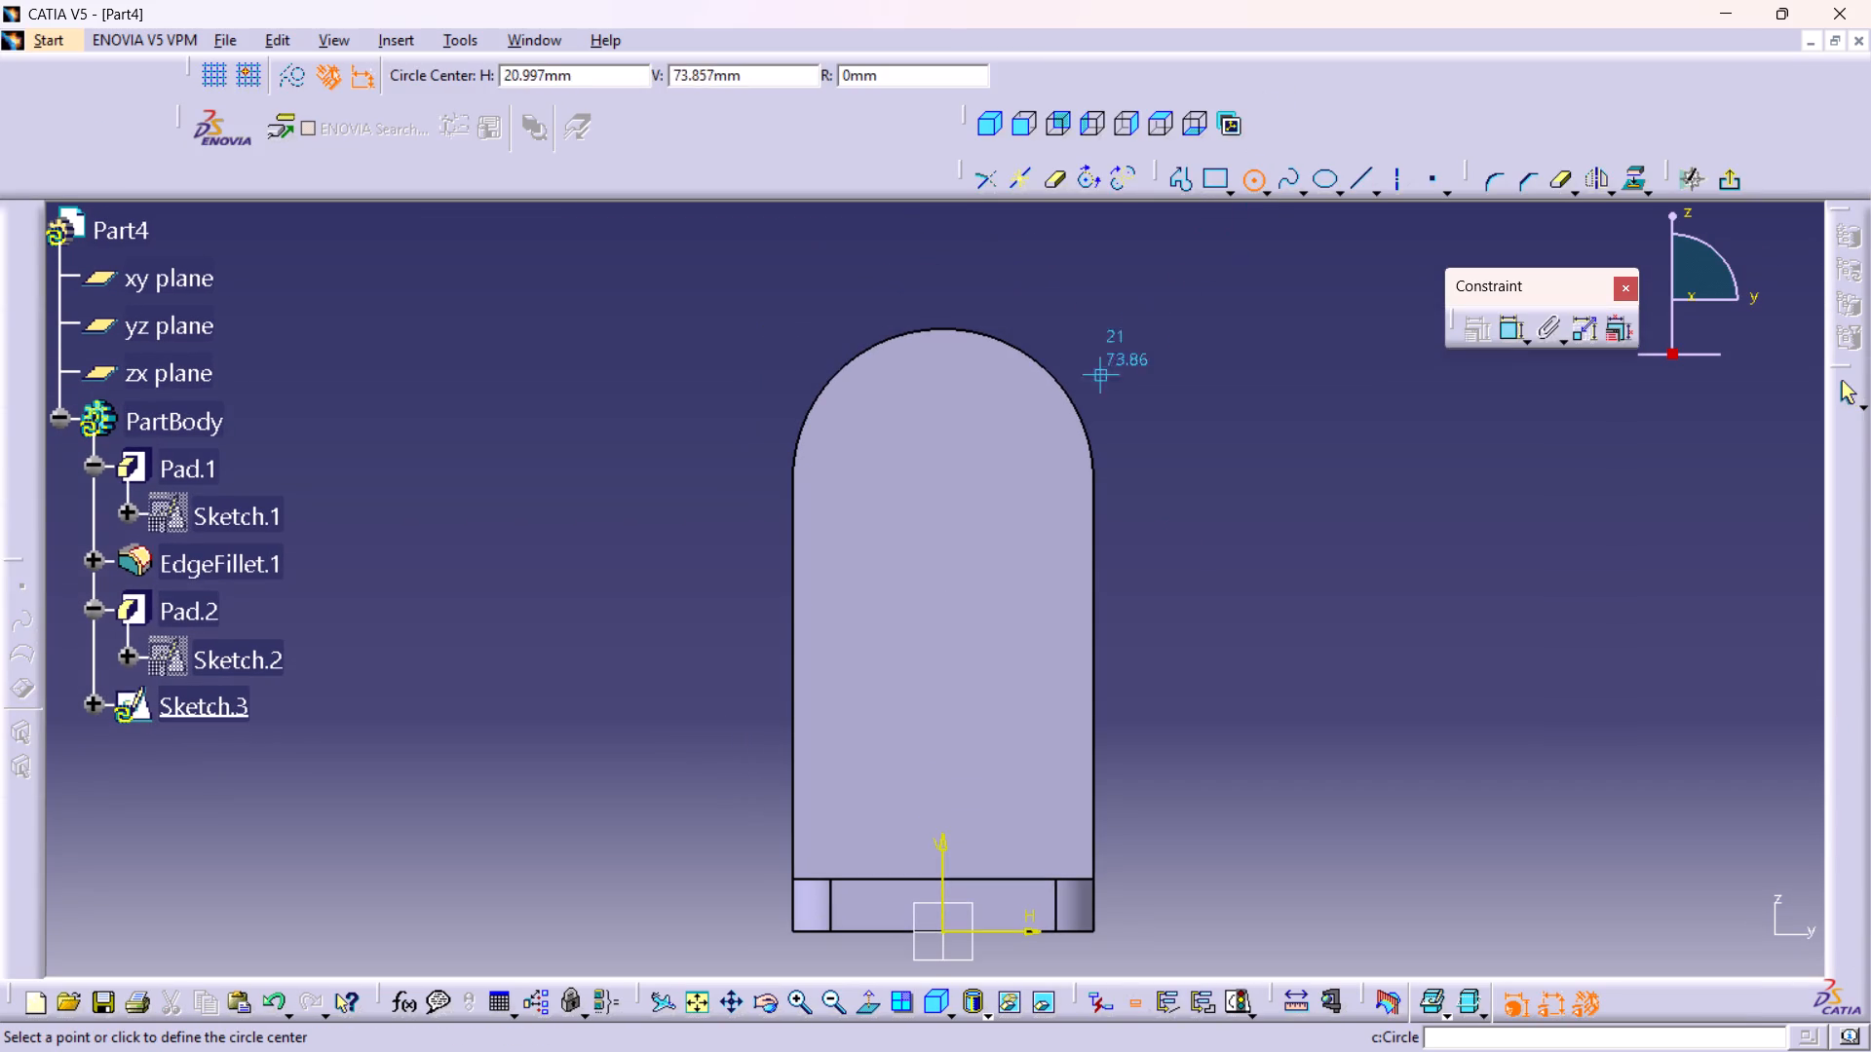
pyautogui.click(943, 471)
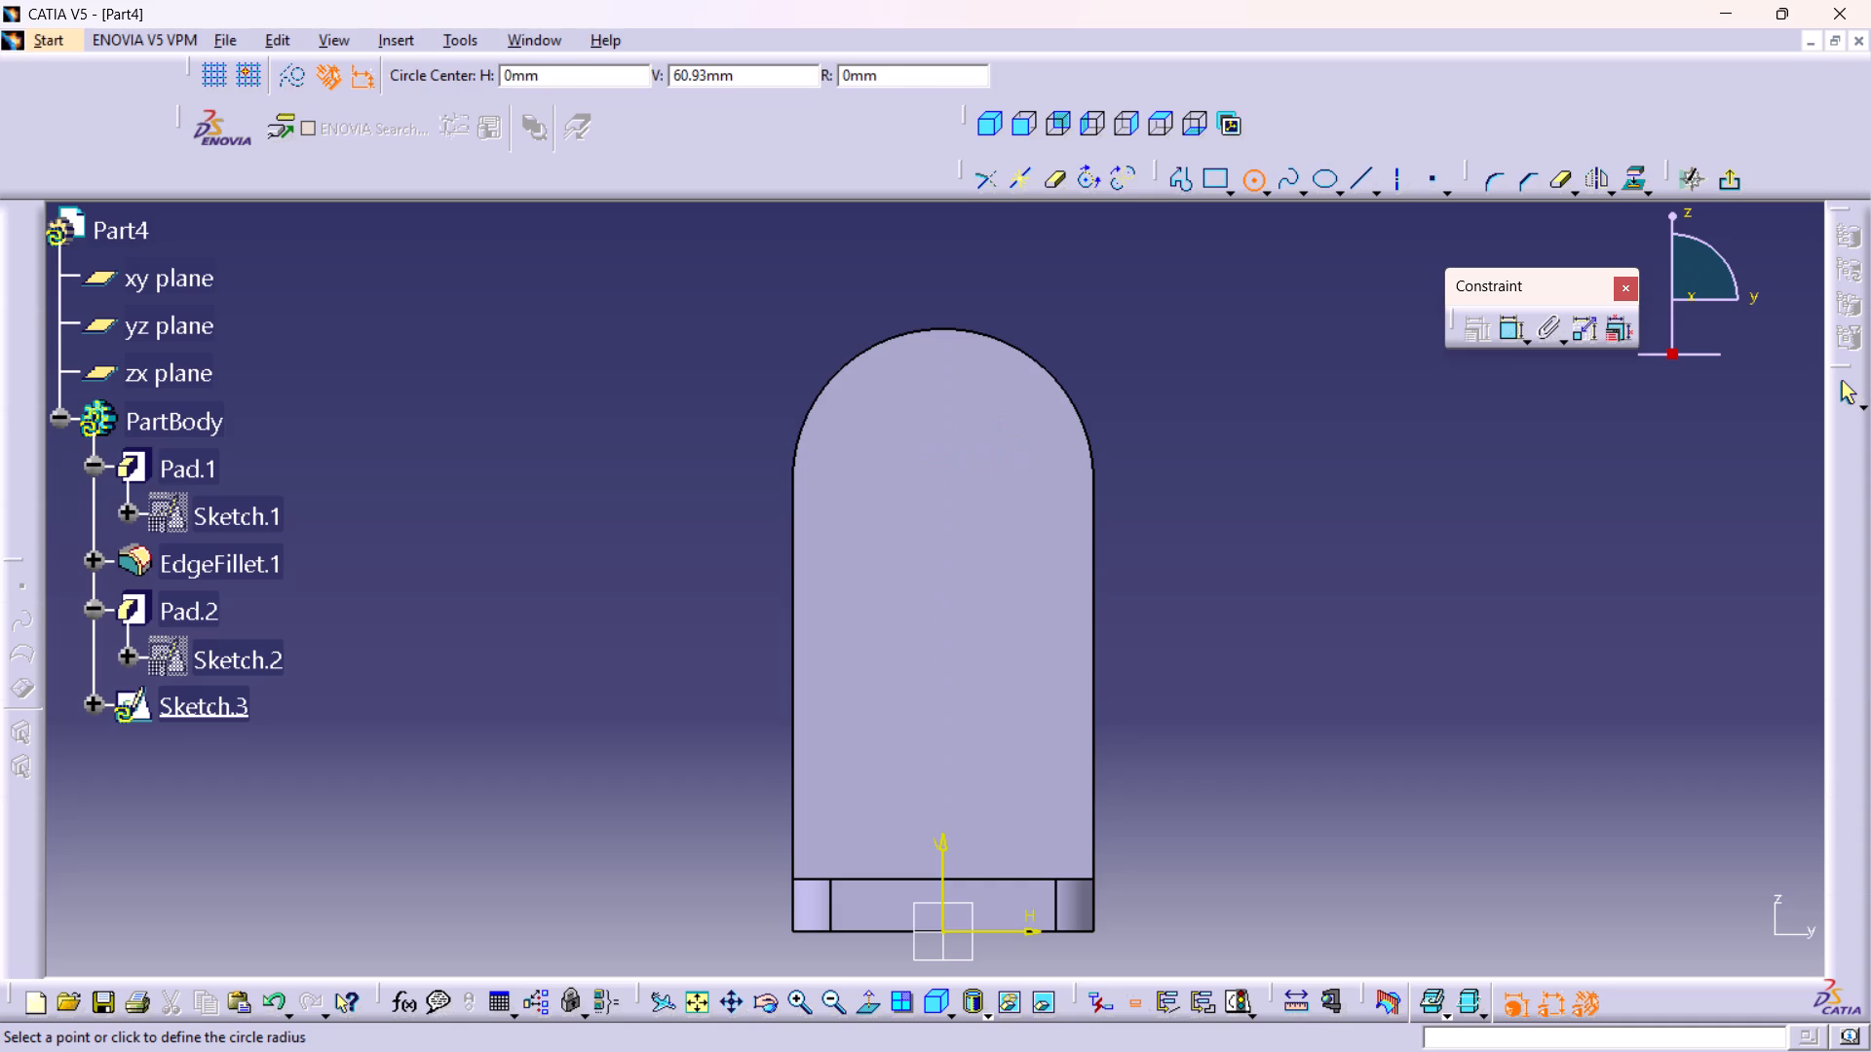
pyautogui.click(978, 563)
pyautogui.click(1186, 398)
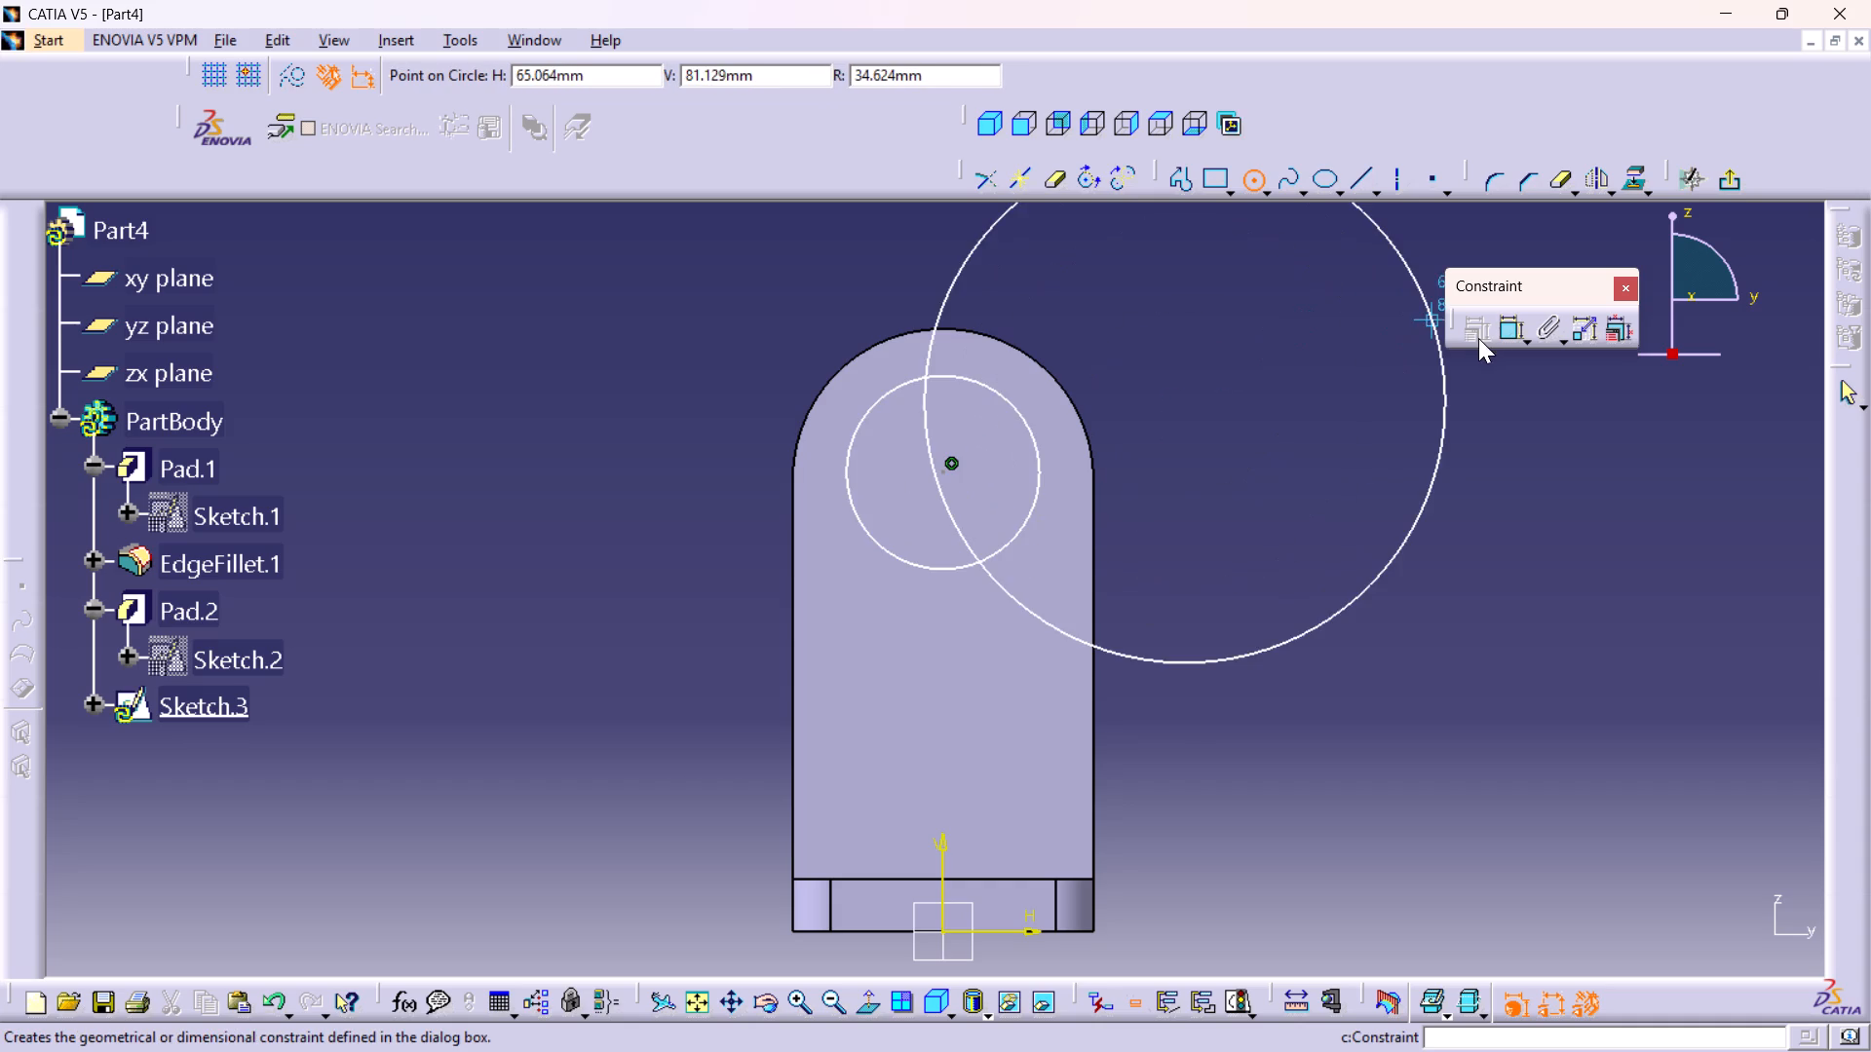
pyautogui.click(1843, 391)
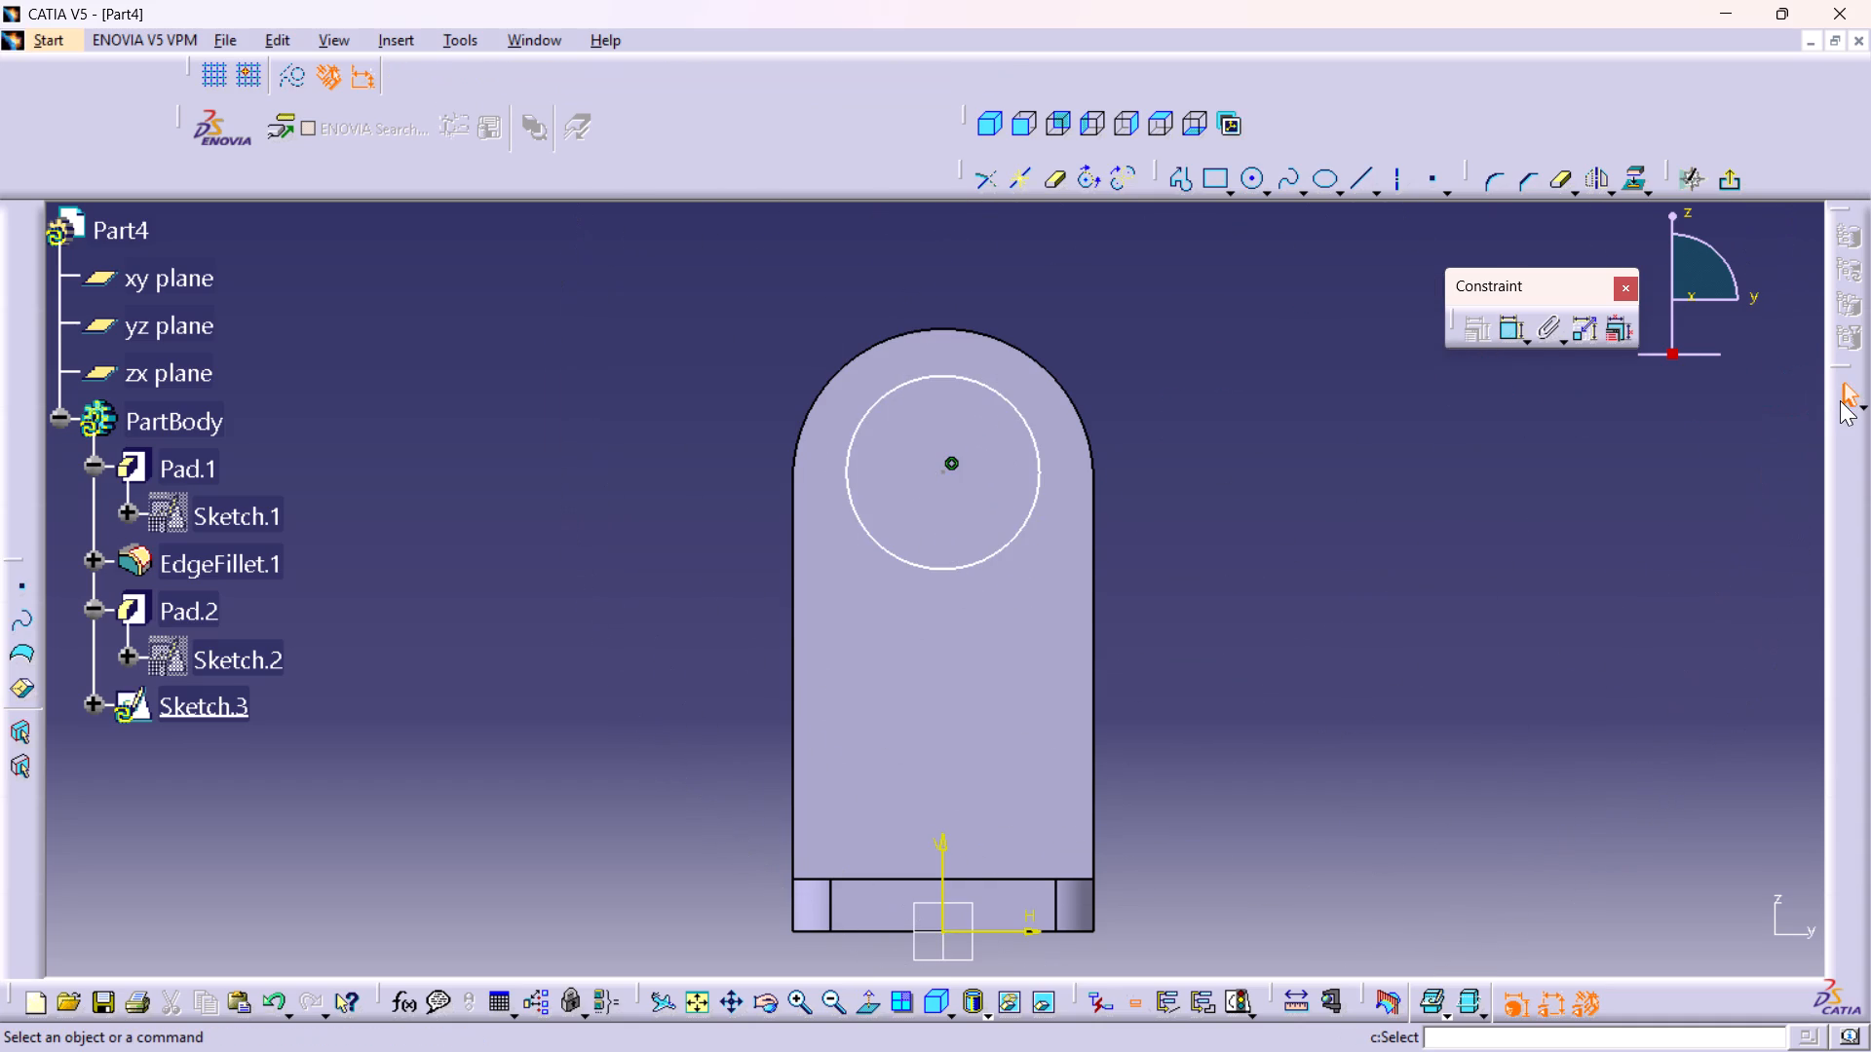
# Constrain the circle to be concentric with the upright's rounded top edge.
pyautogui.doubleClick(1509, 325)
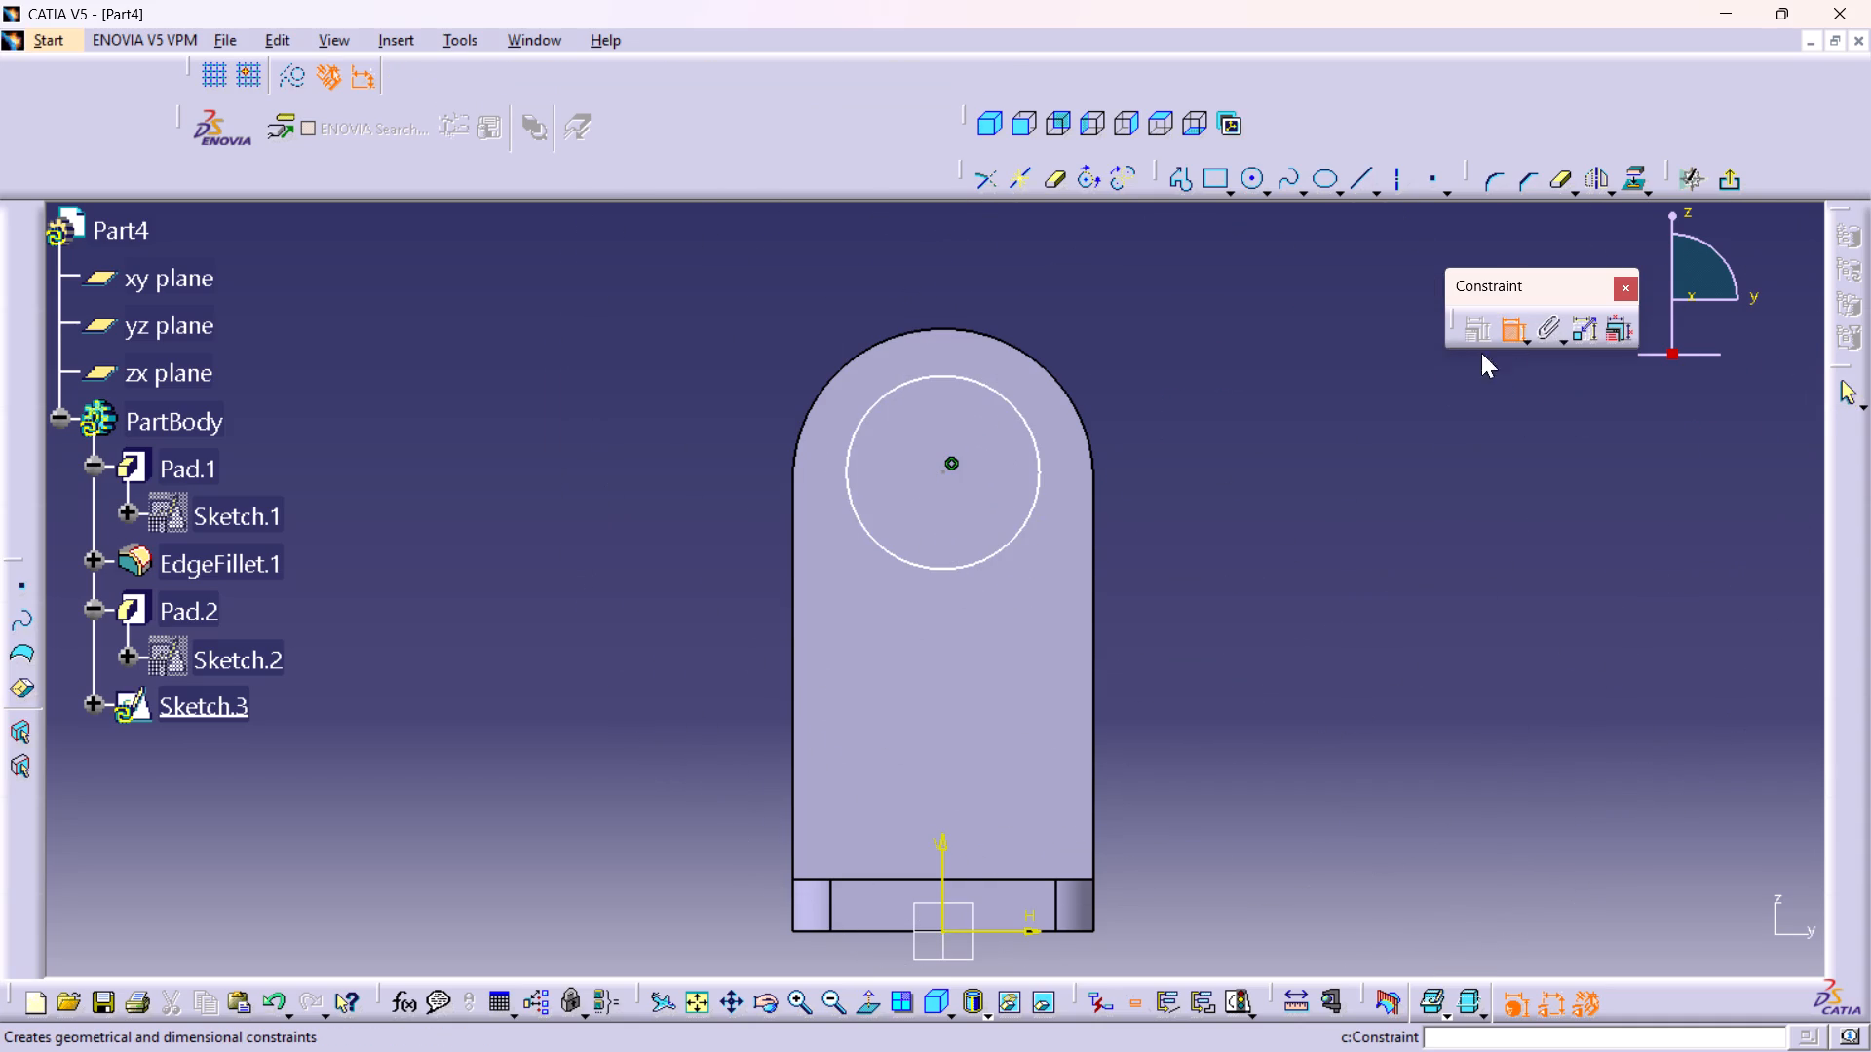
pyautogui.click(1034, 436)
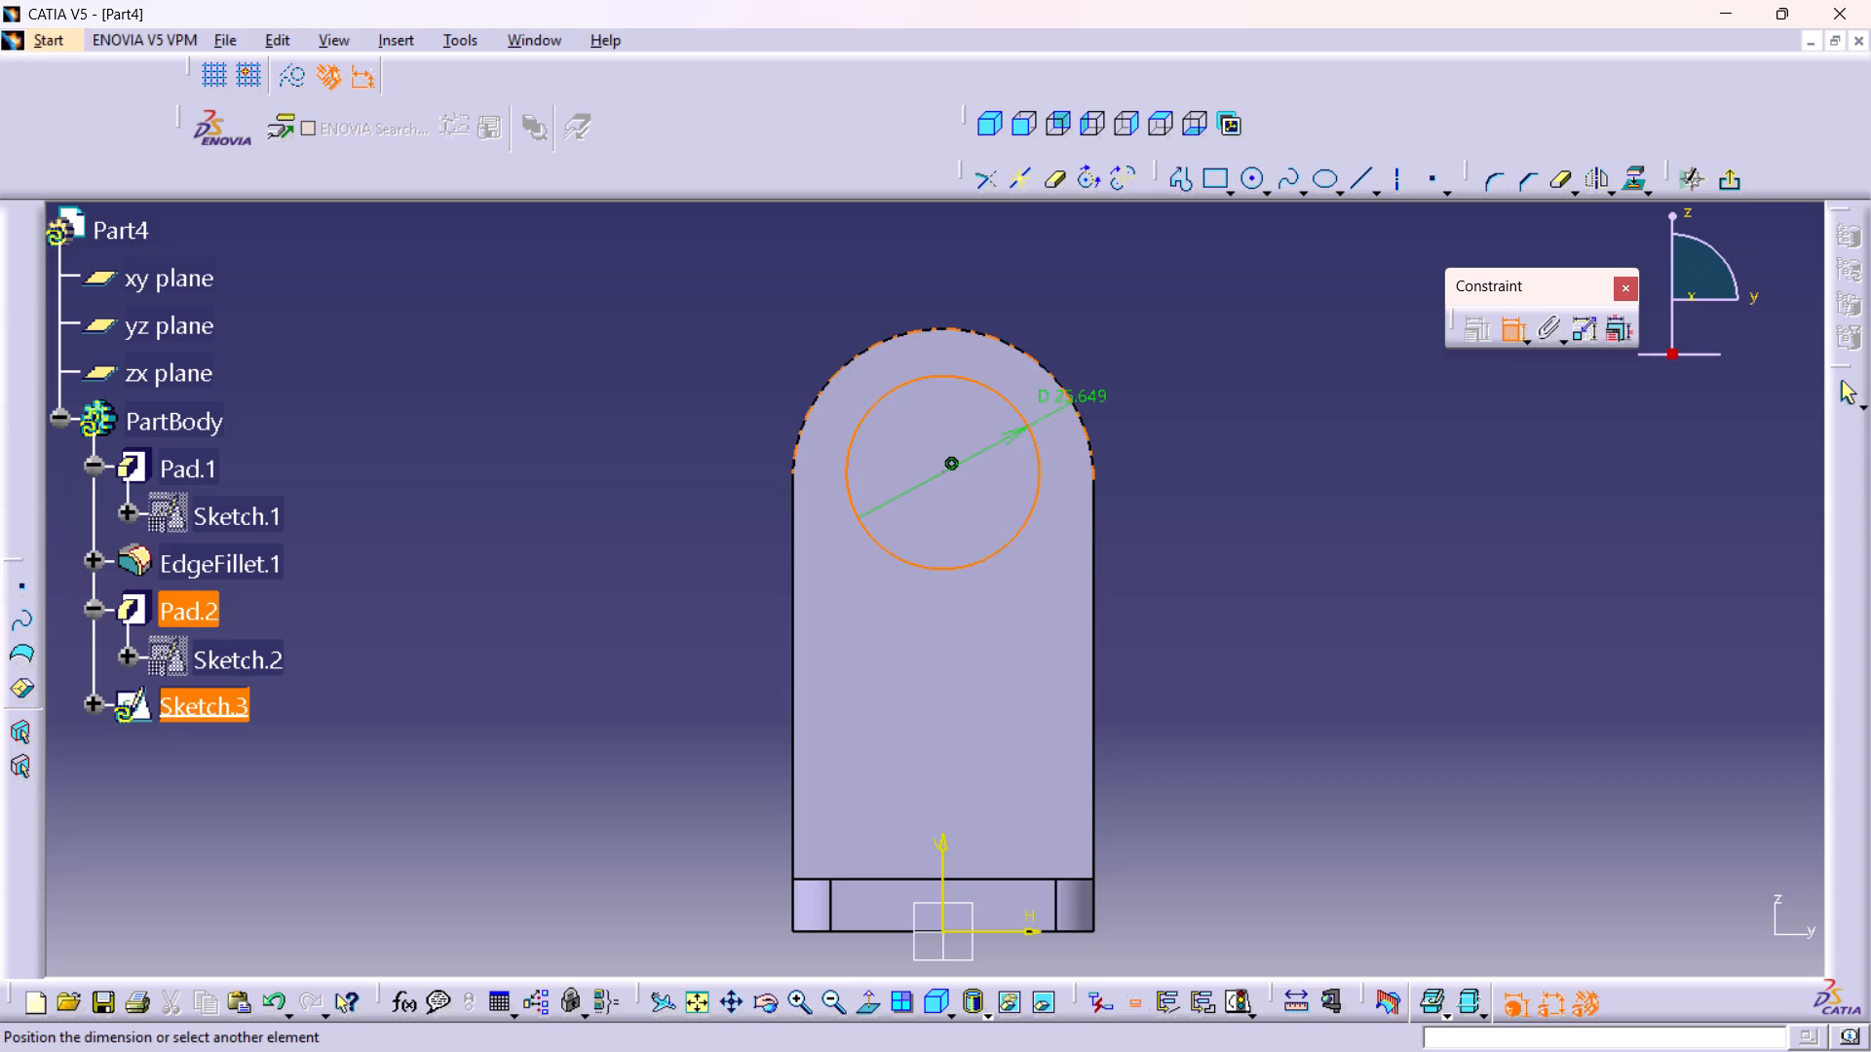
pyautogui.click(1077, 408)
pyautogui.rightClick(1252, 288)
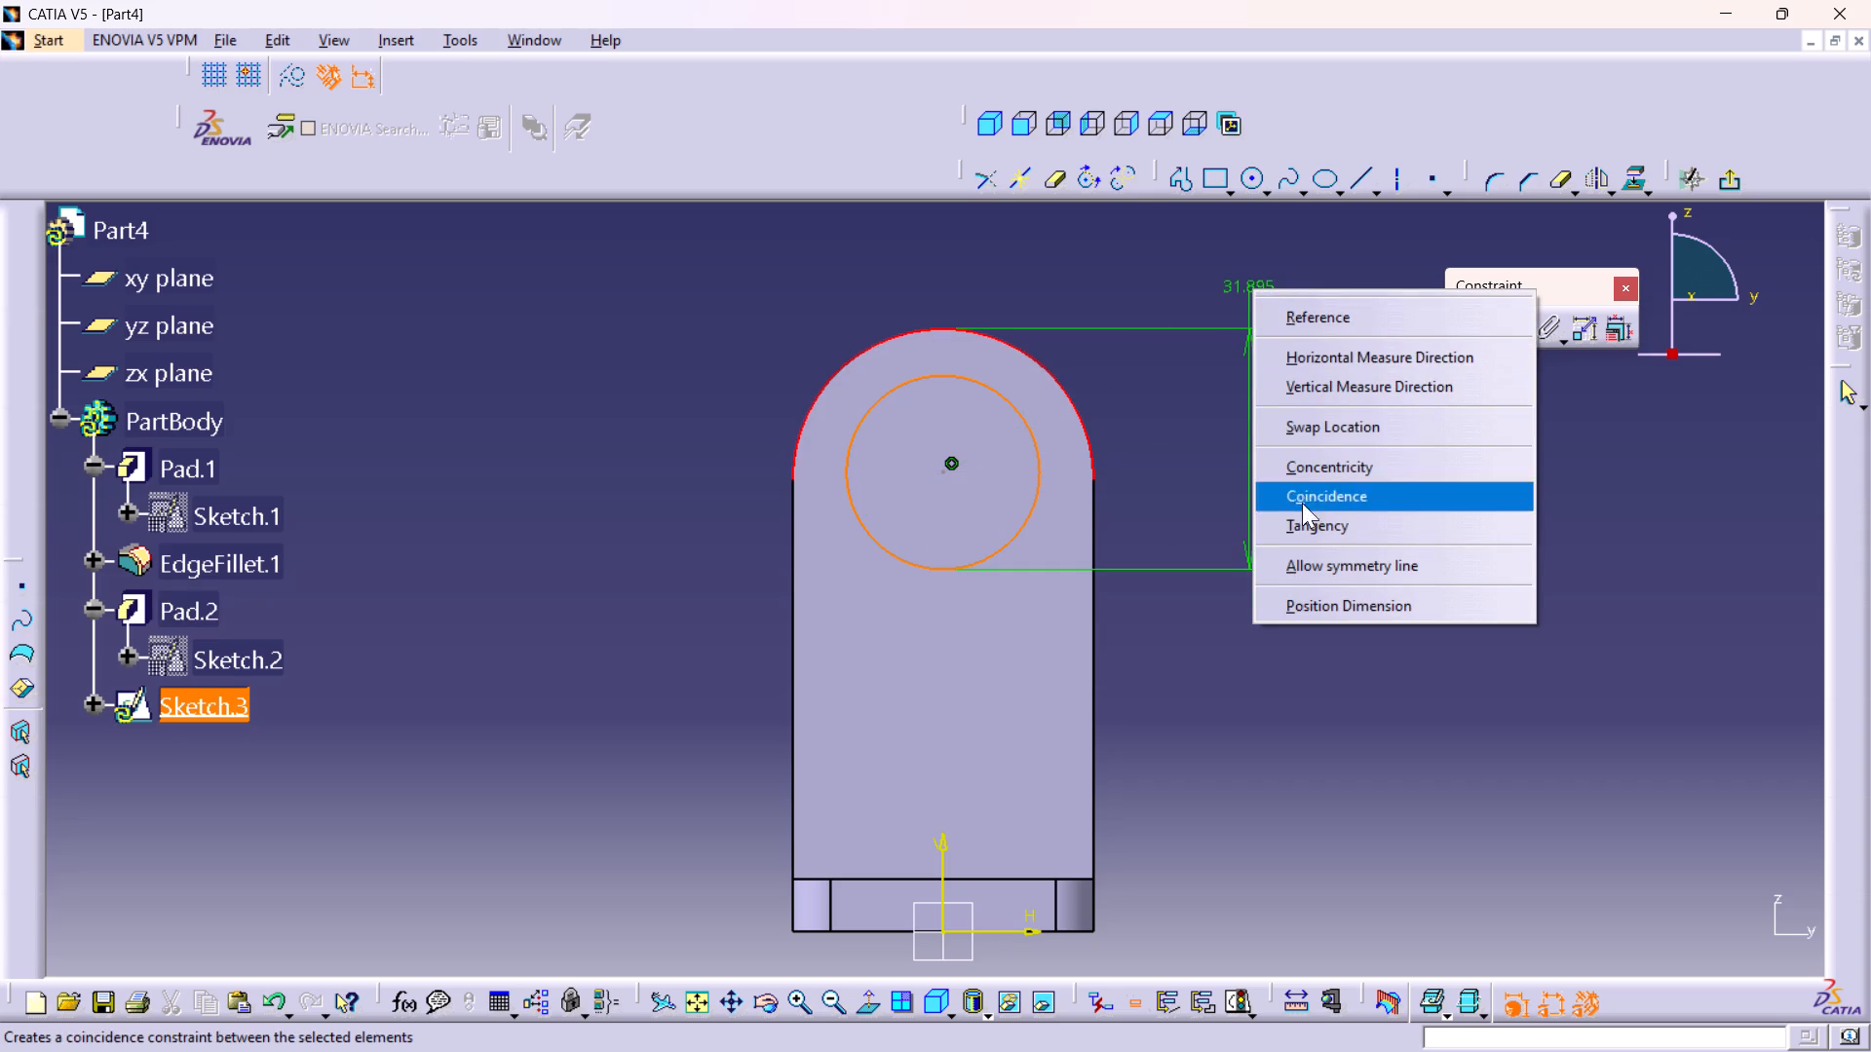
pyautogui.click(1349, 465)
pyautogui.click(1219, 439)
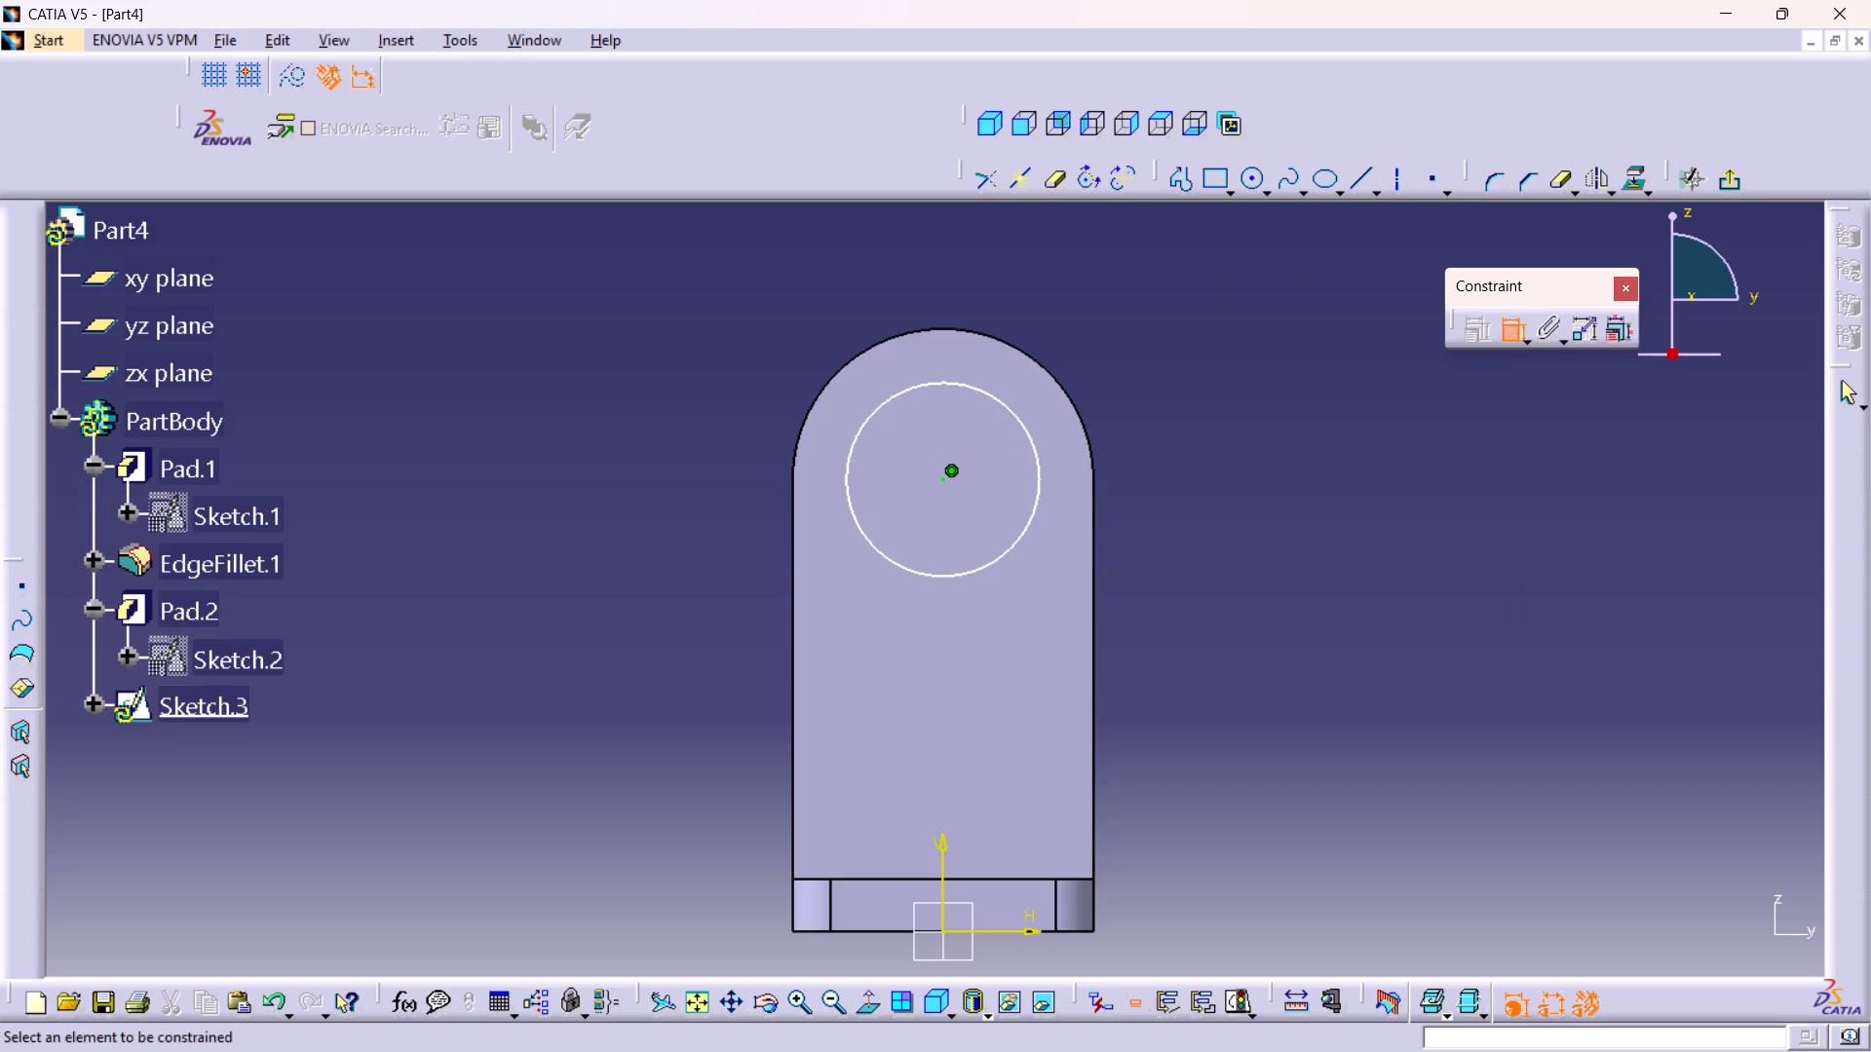
# Dimension the circle's diameter and set it to 30 mm.
pyautogui.moveTo(1043, 470); pyautogui.dragTo(1052, 470)
pyautogui.click(1287, 359)
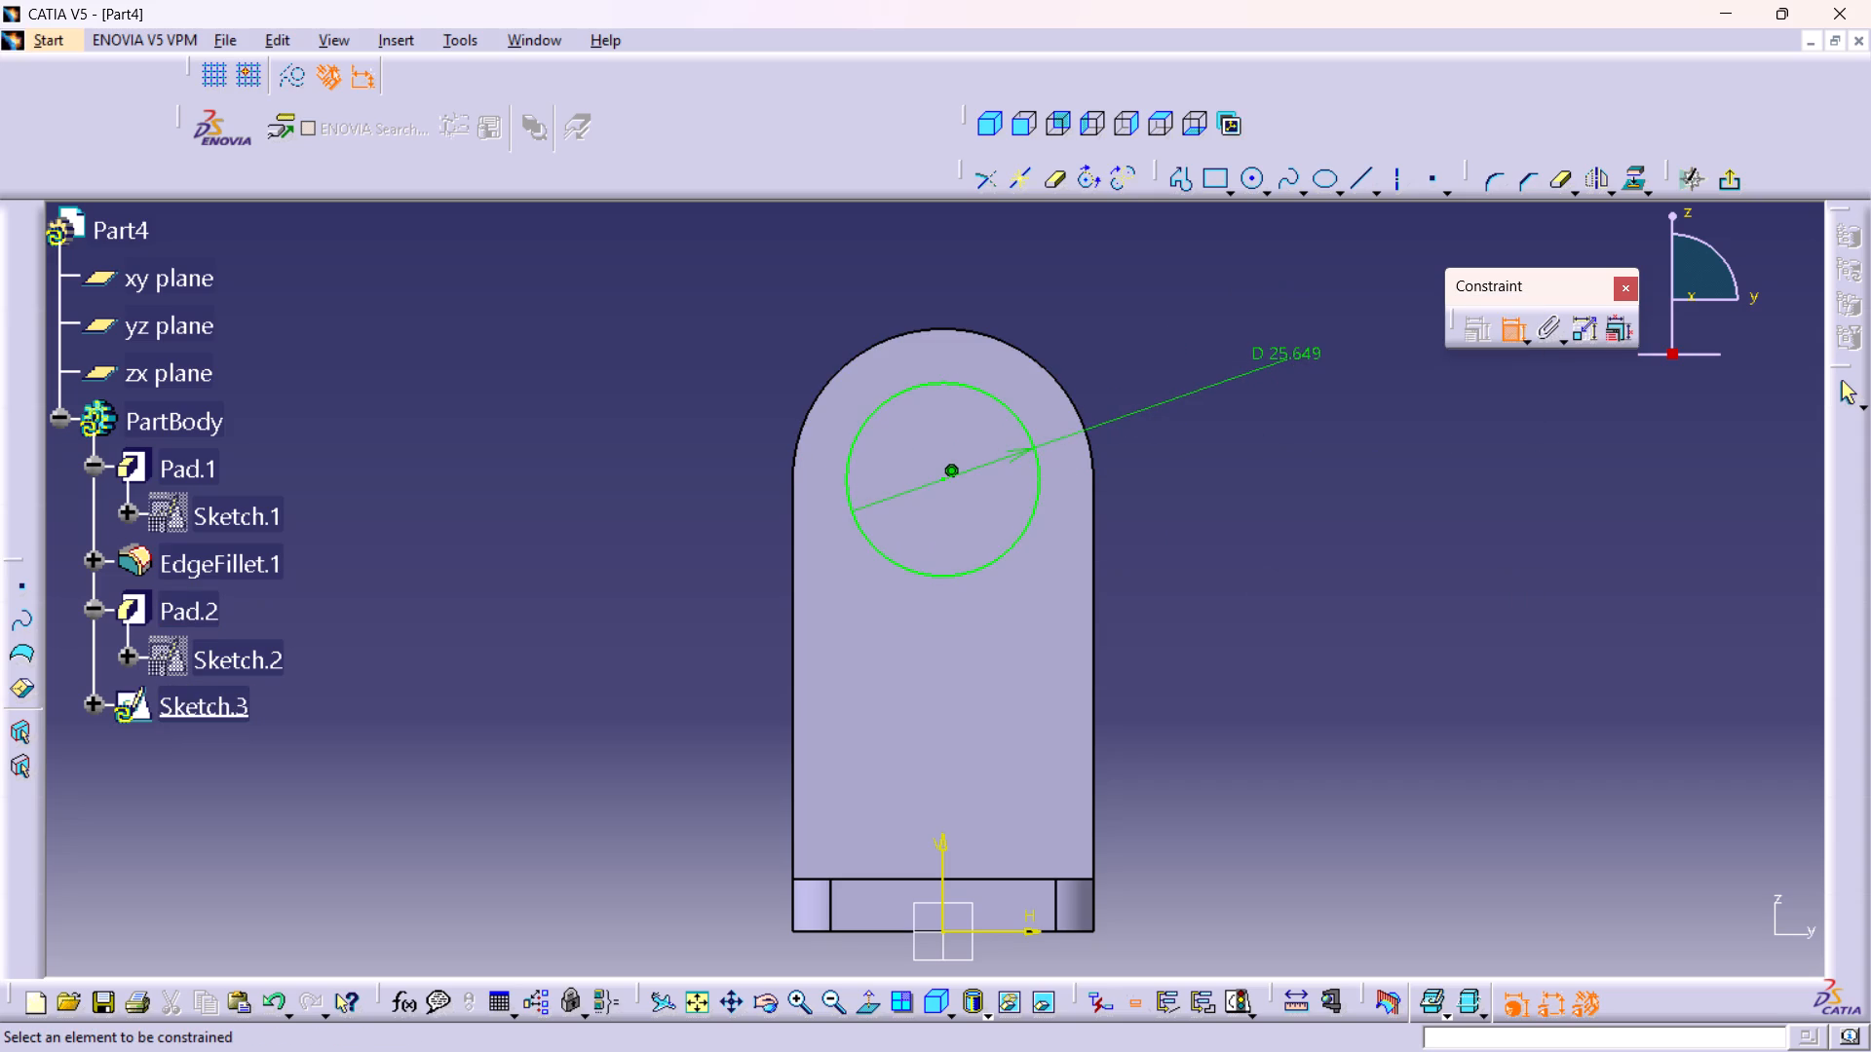
pyautogui.doubleClick(1289, 353)
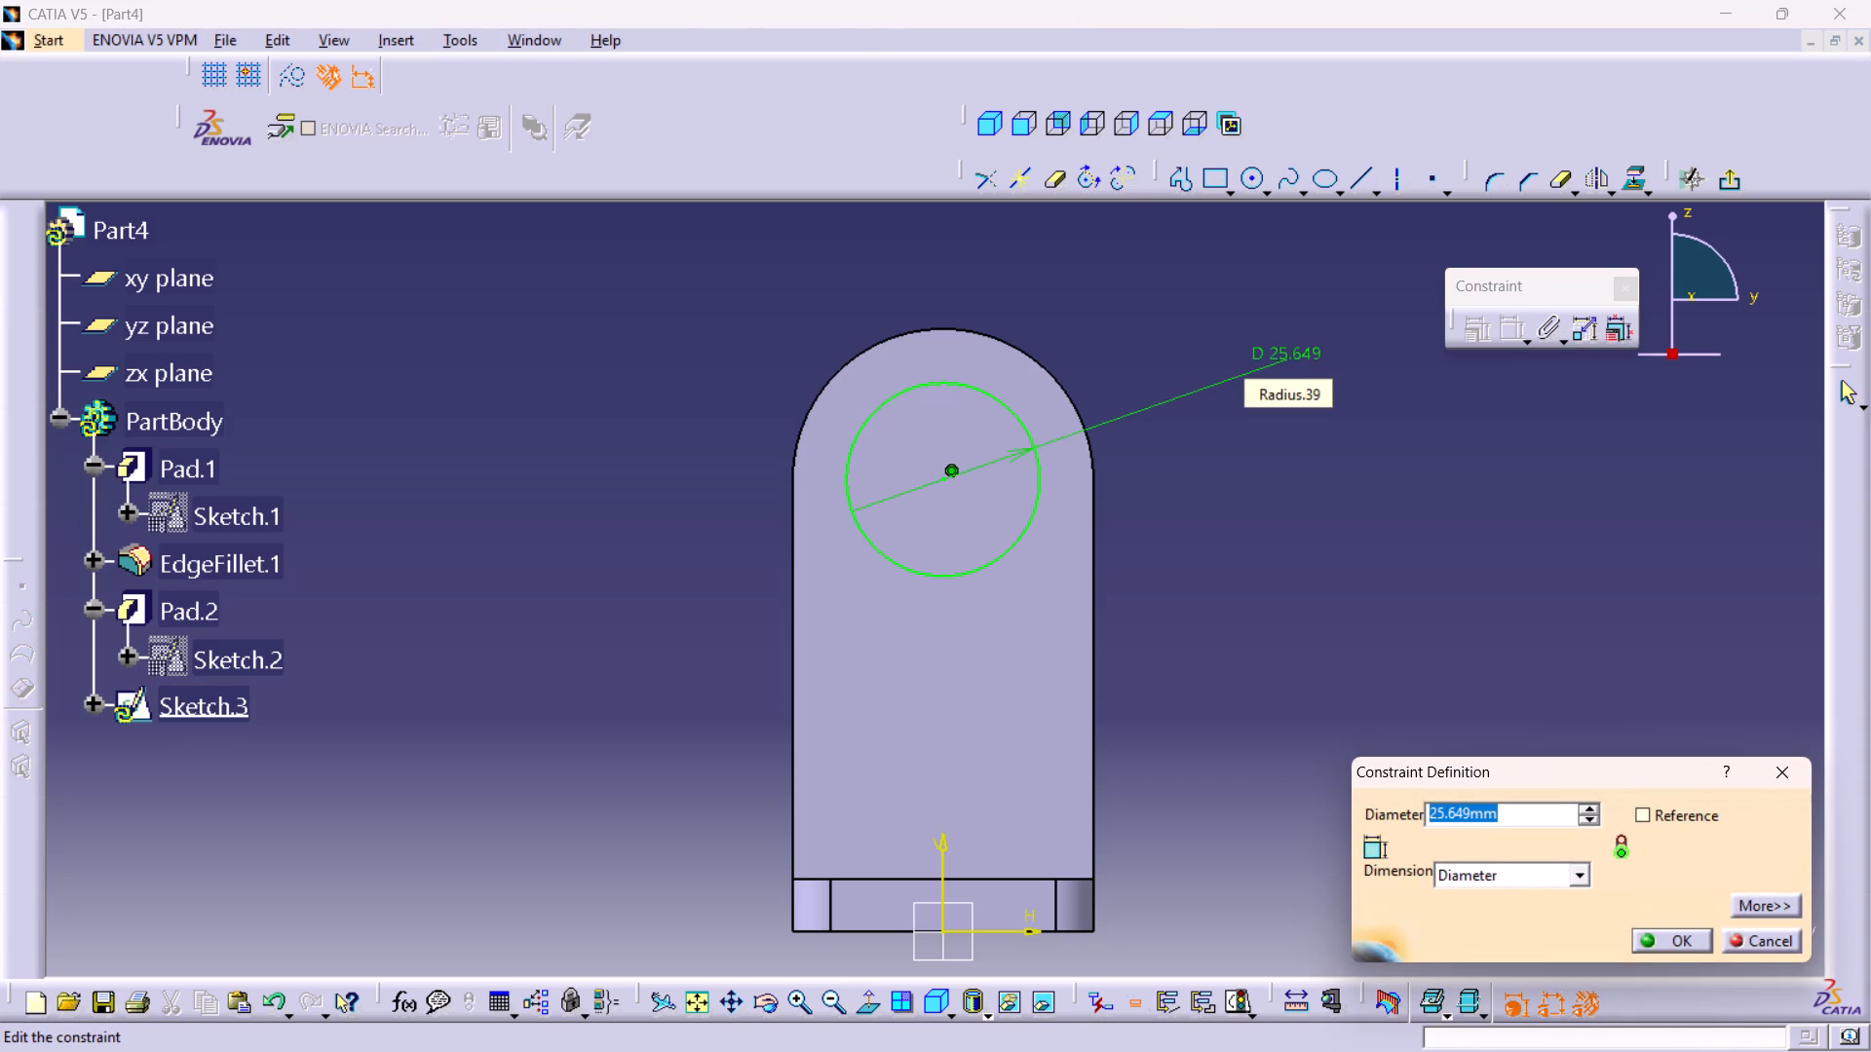
pyautogui.write('30')
pyautogui.press('Return')
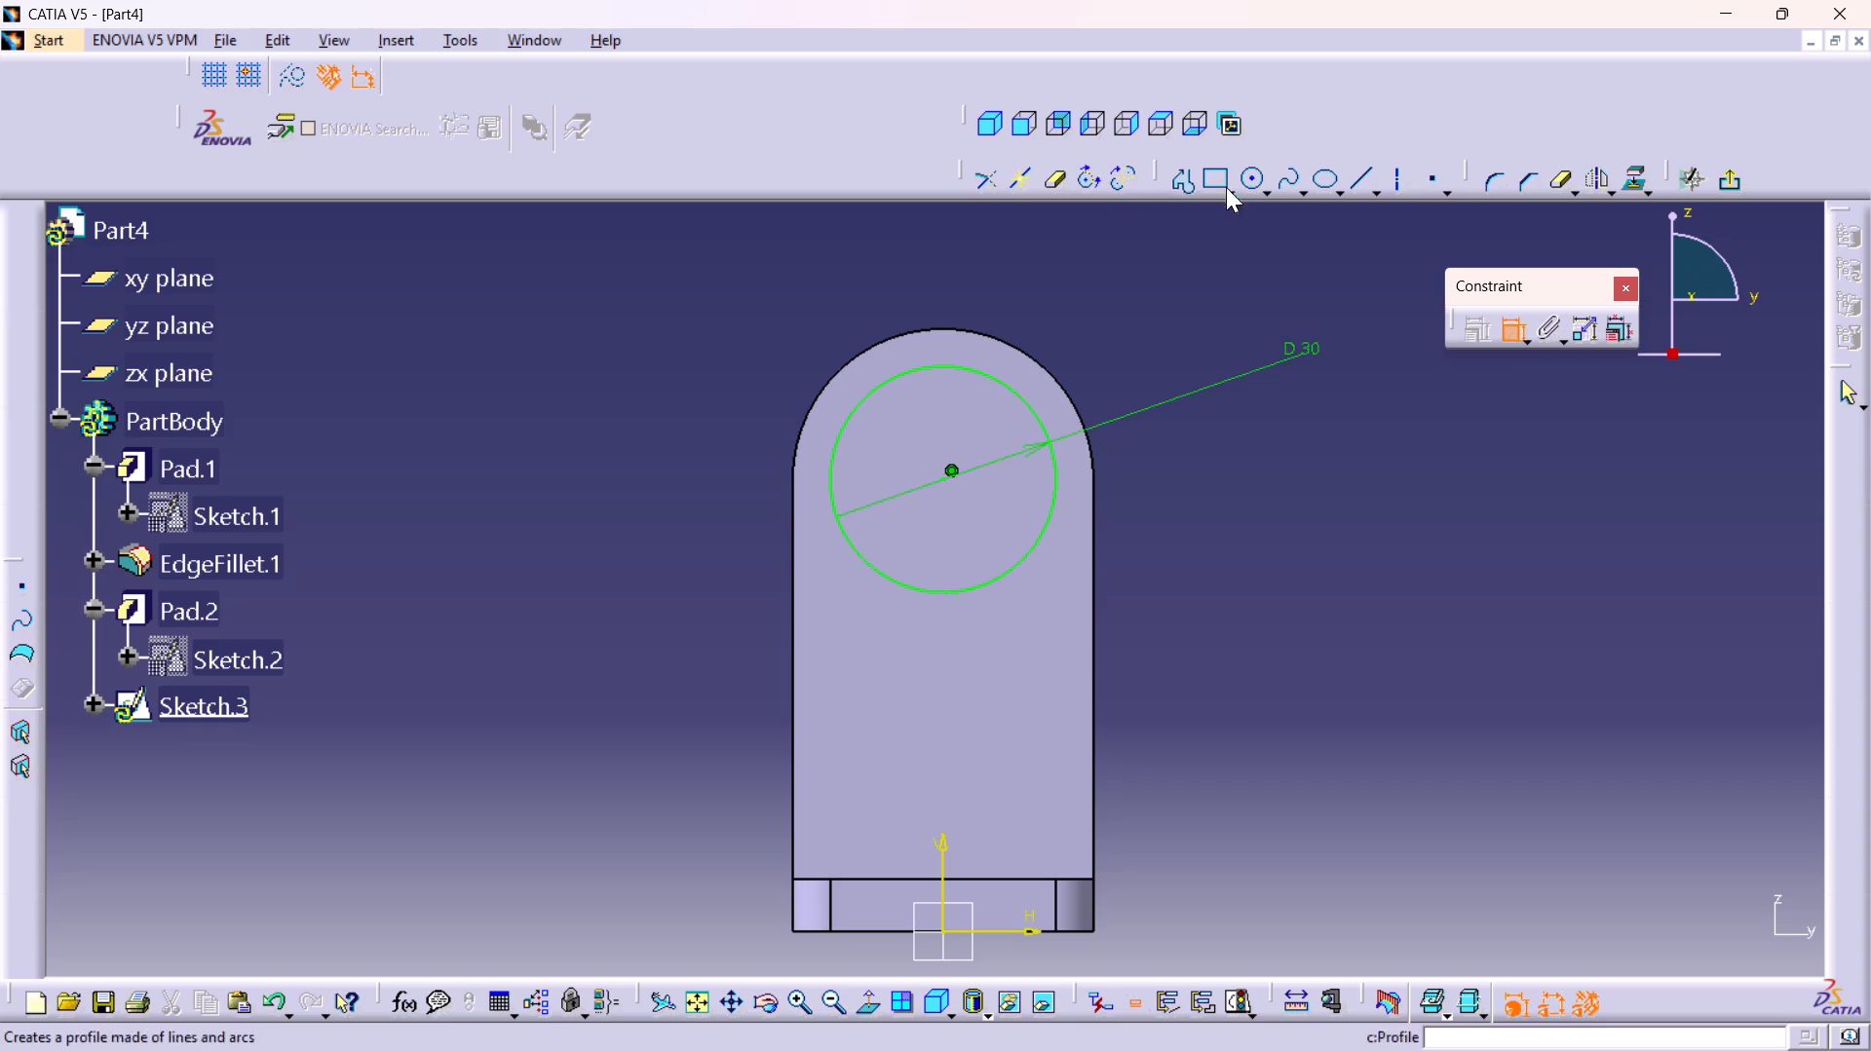
# Draw a smaller circle about 21.5 mm in diameter, sharing the 30 mm circle's centre.
pyautogui.doubleClick(1254, 178)
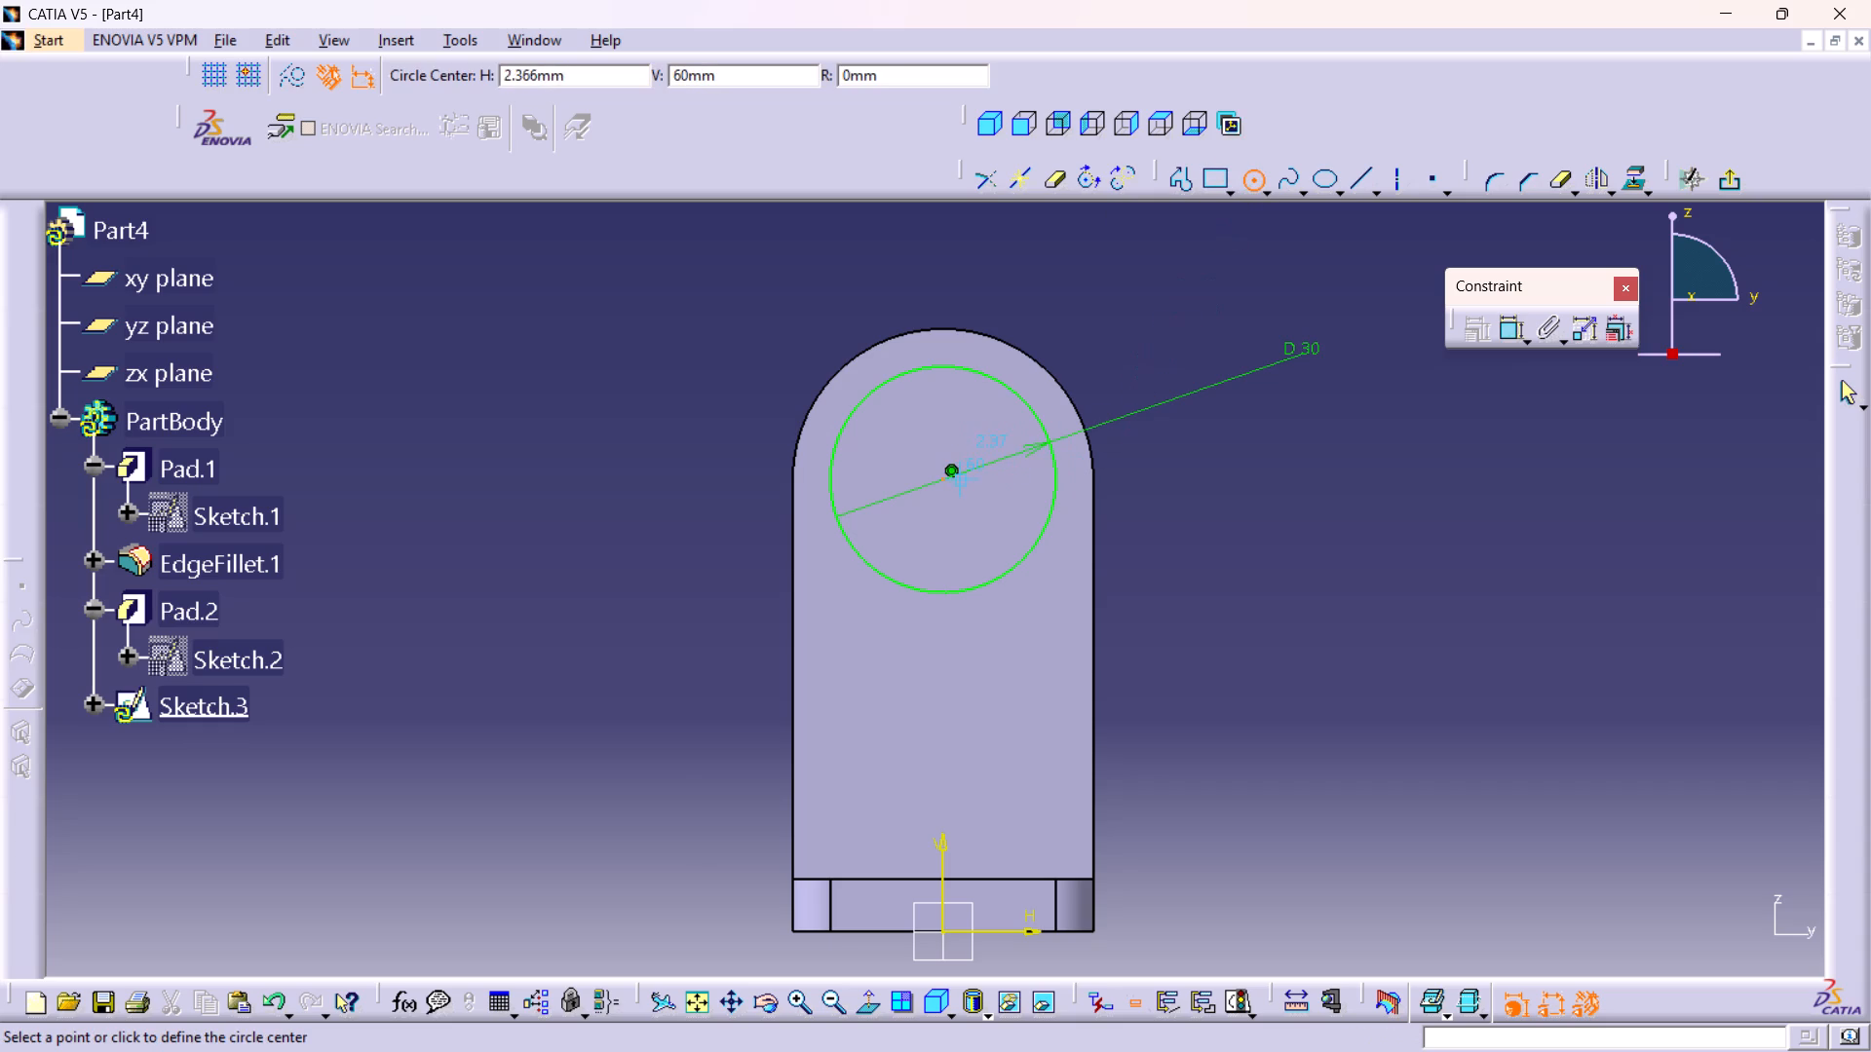
pyautogui.click(941, 478)
pyautogui.click(996, 541)
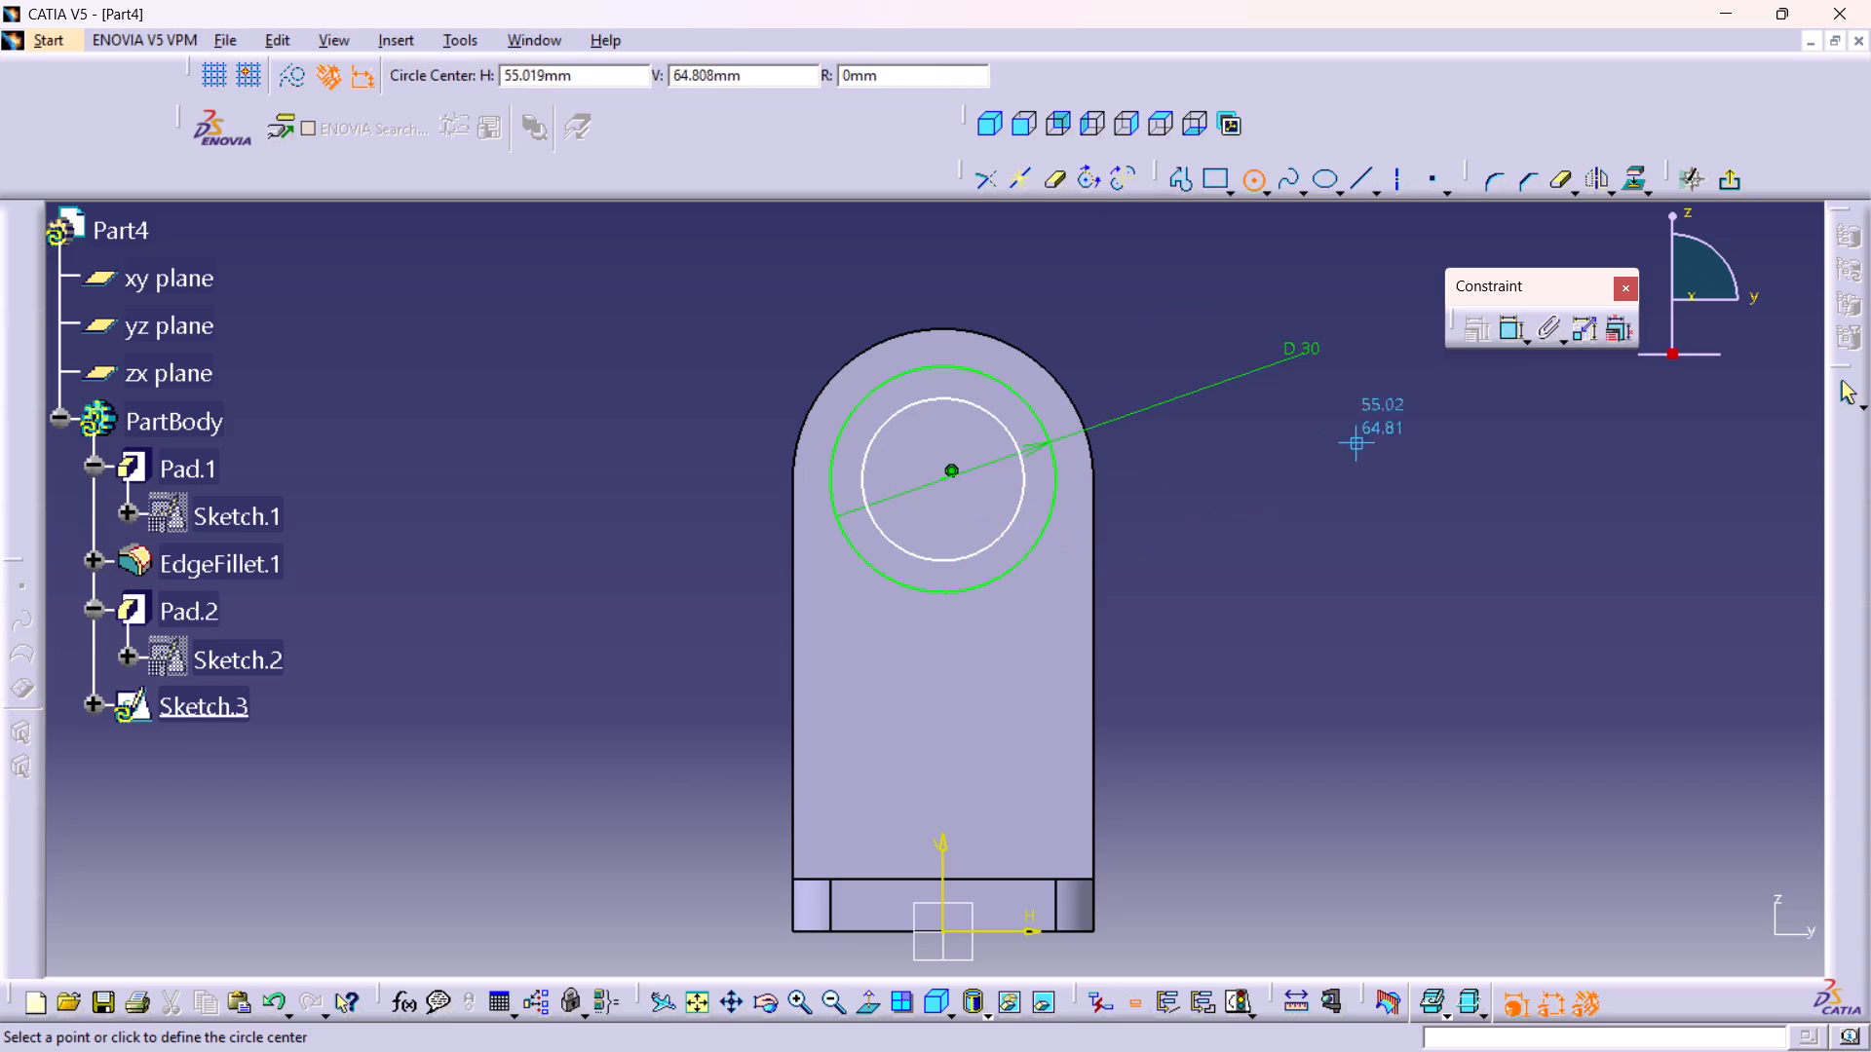
# Dimension the inner circle, set its diameter to 22 mm, and exit the sketch.
pyautogui.doubleClick(1512, 322)
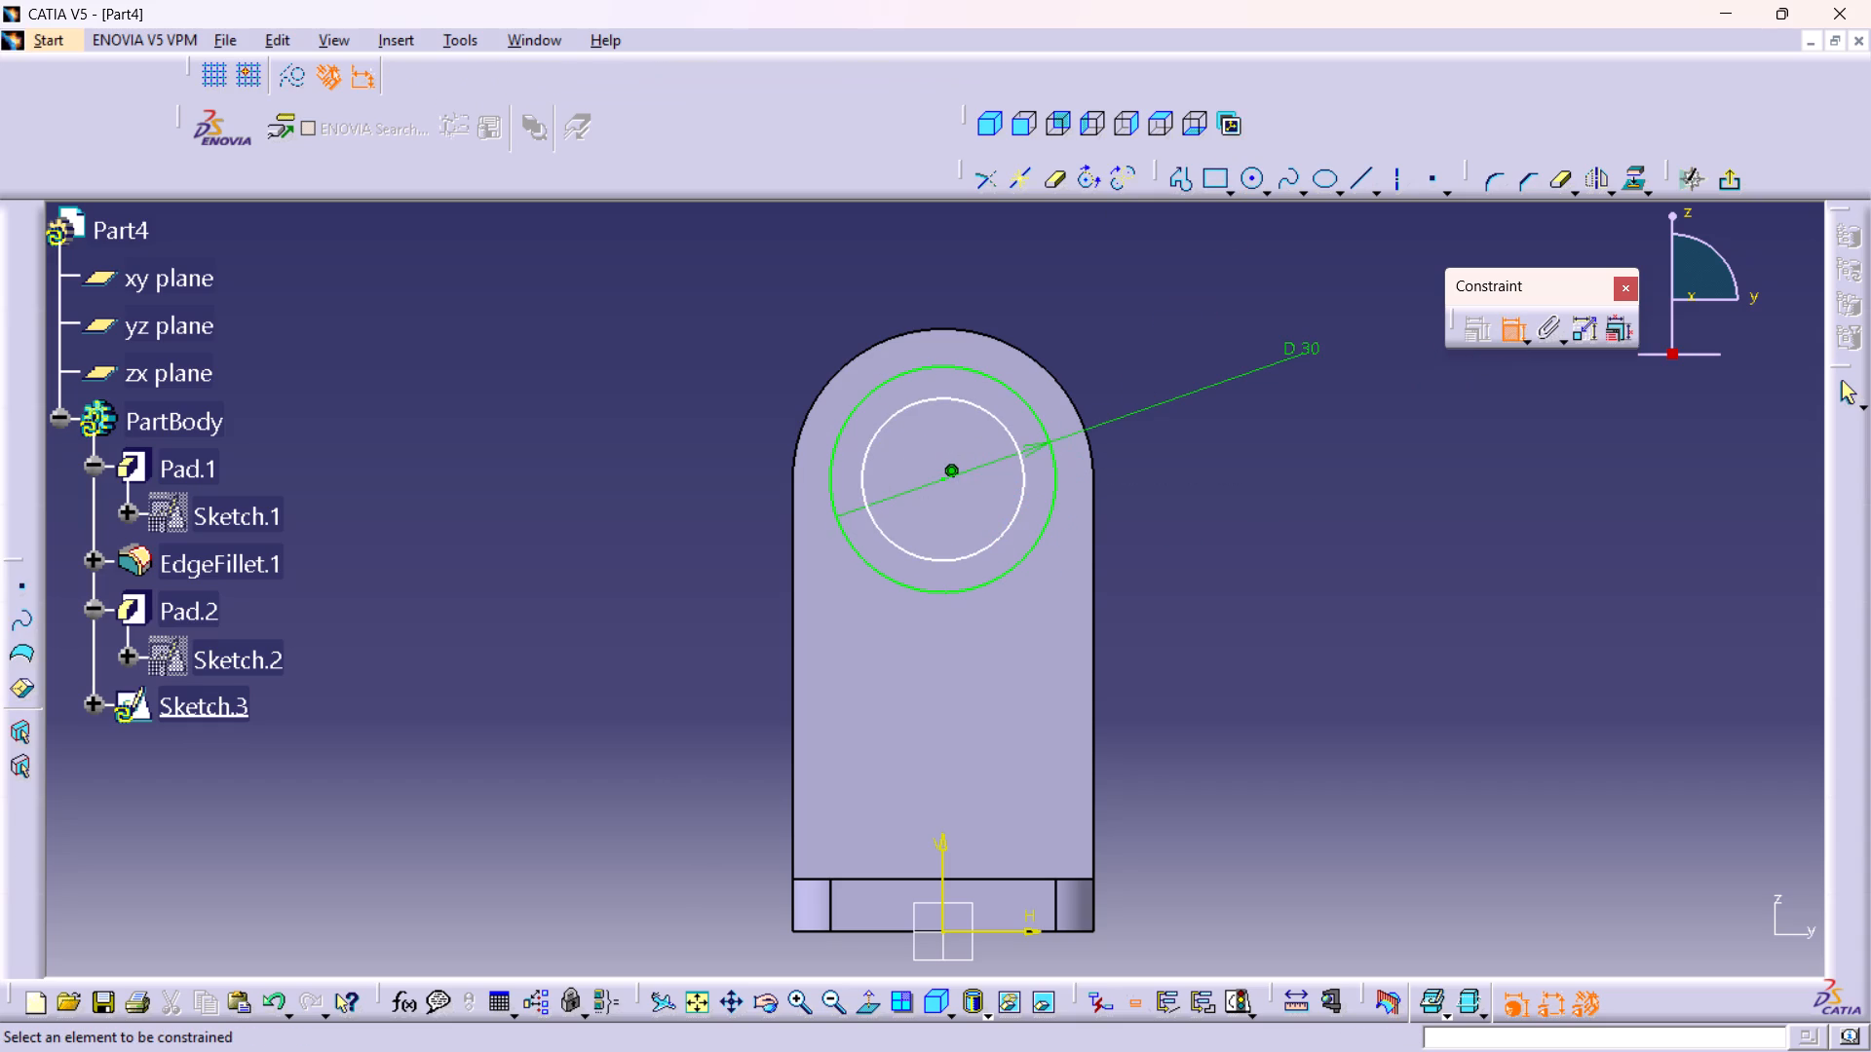
pyautogui.moveTo(1006, 527); pyautogui.dragTo(1016, 540)
pyautogui.click(1302, 485)
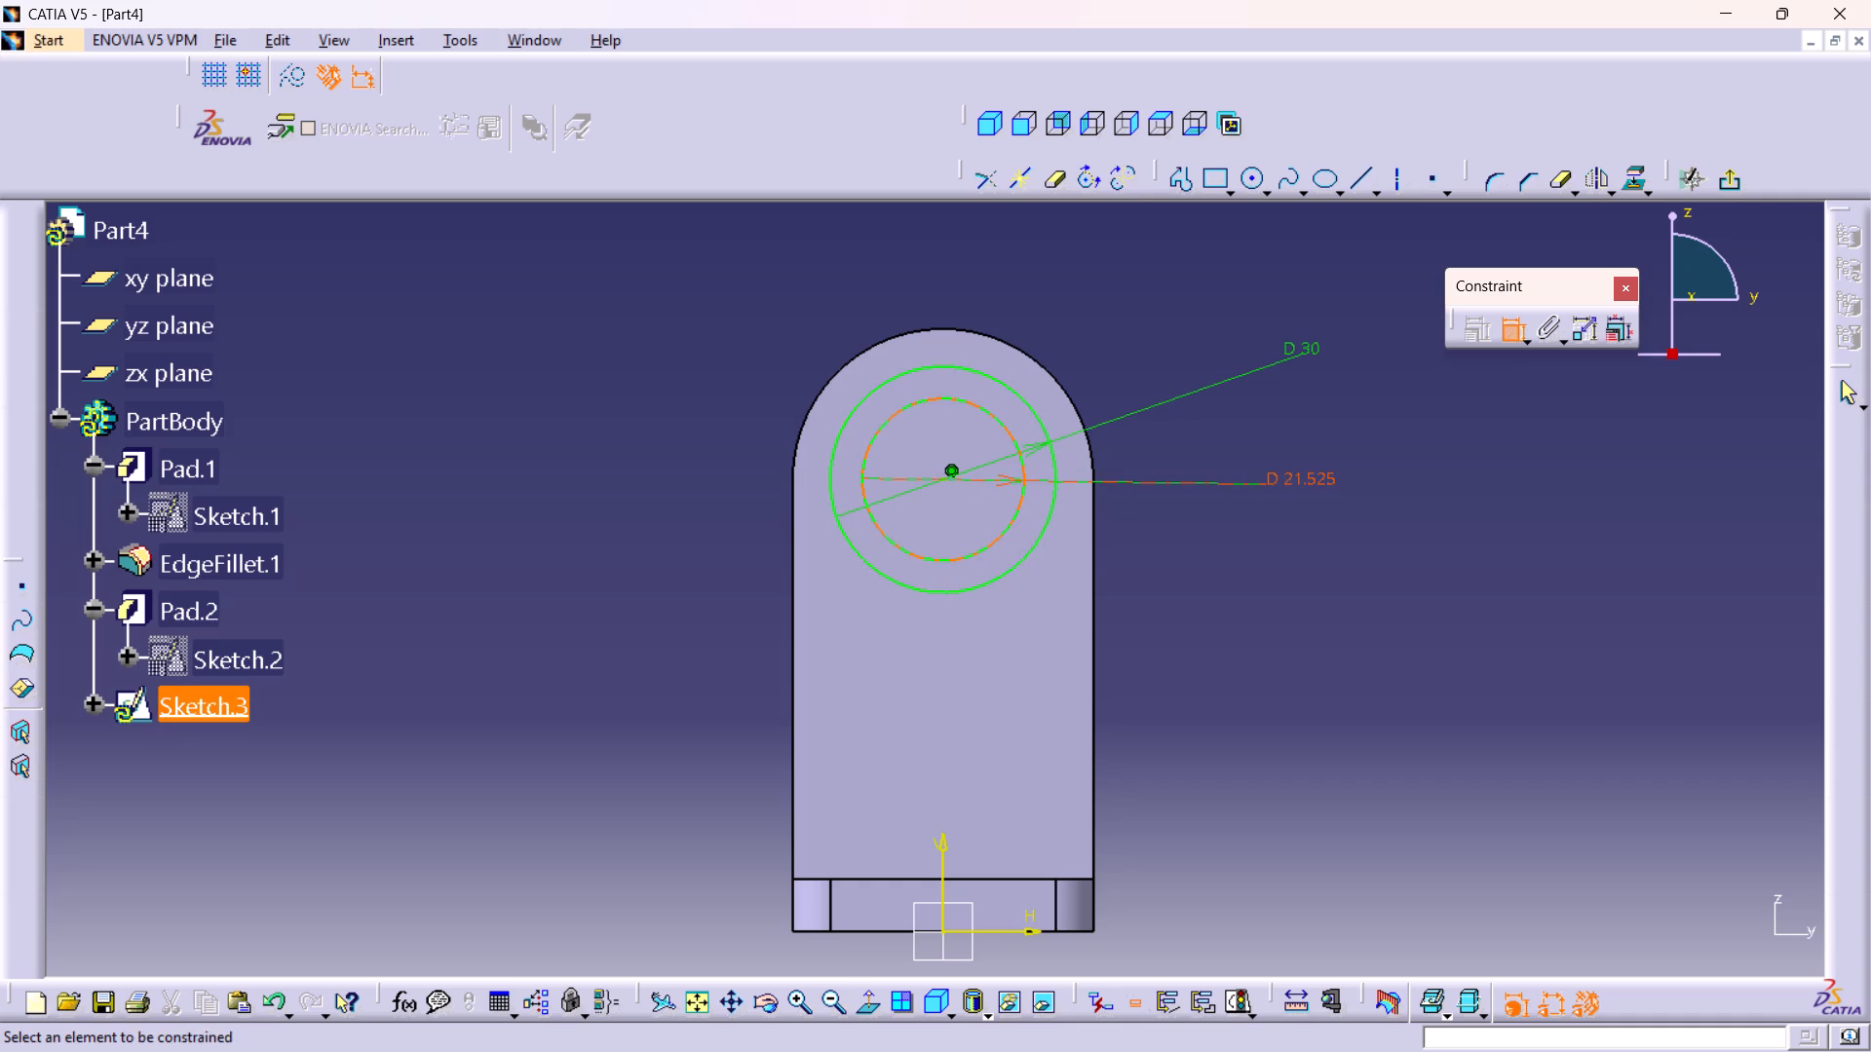
pyautogui.doubleClick(1302, 478)
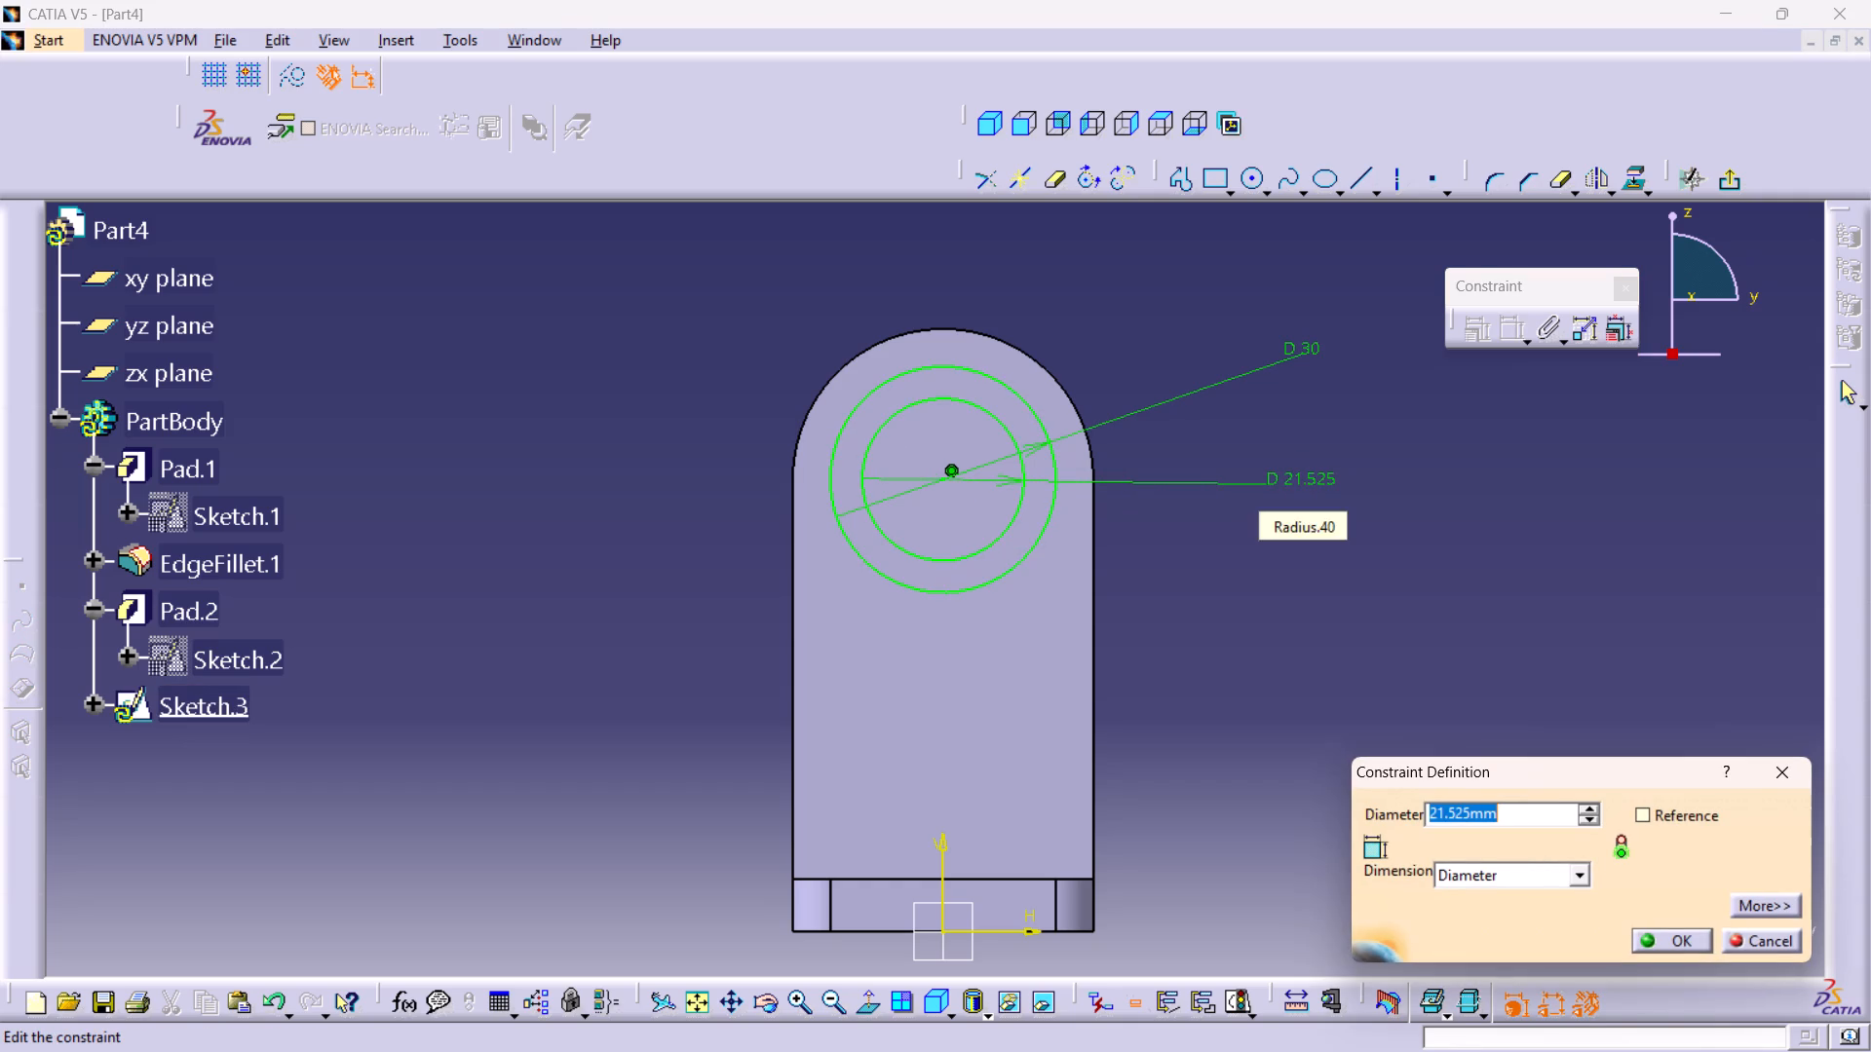
pyautogui.write('22')
pyautogui.press('Return')
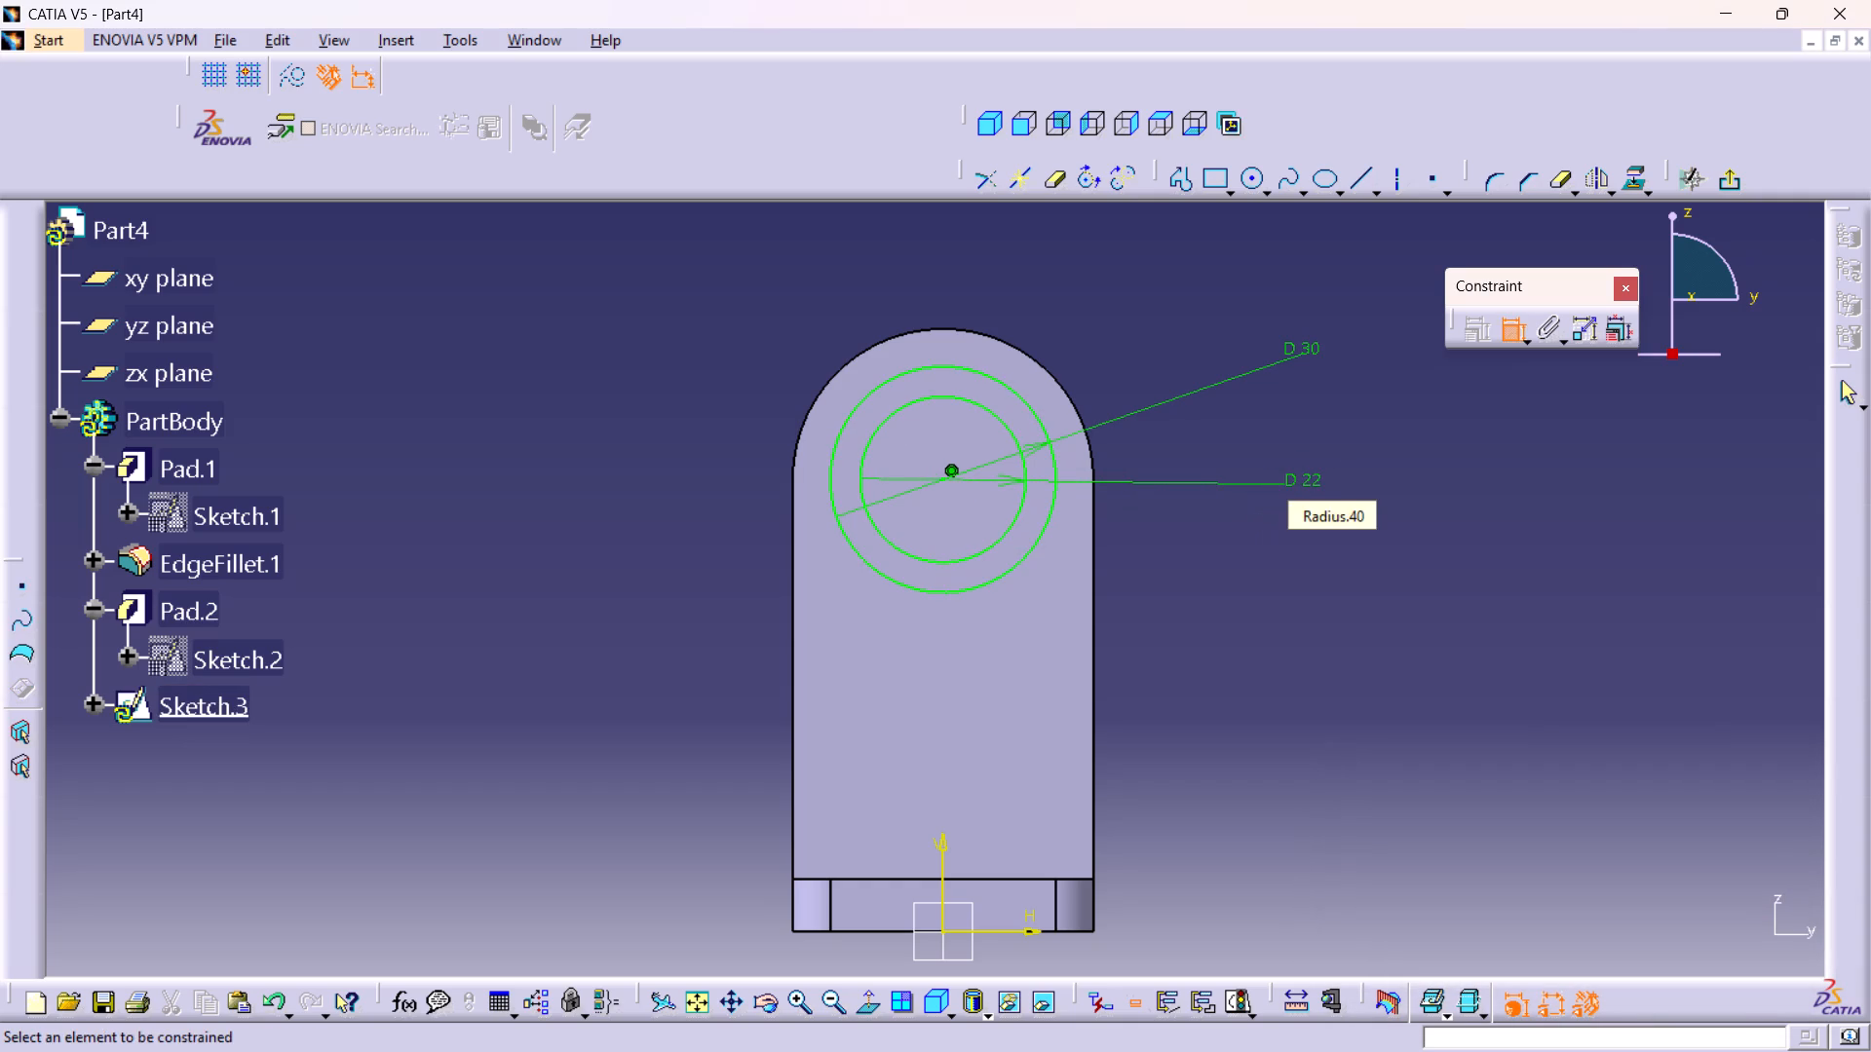
pyautogui.click(1735, 181)
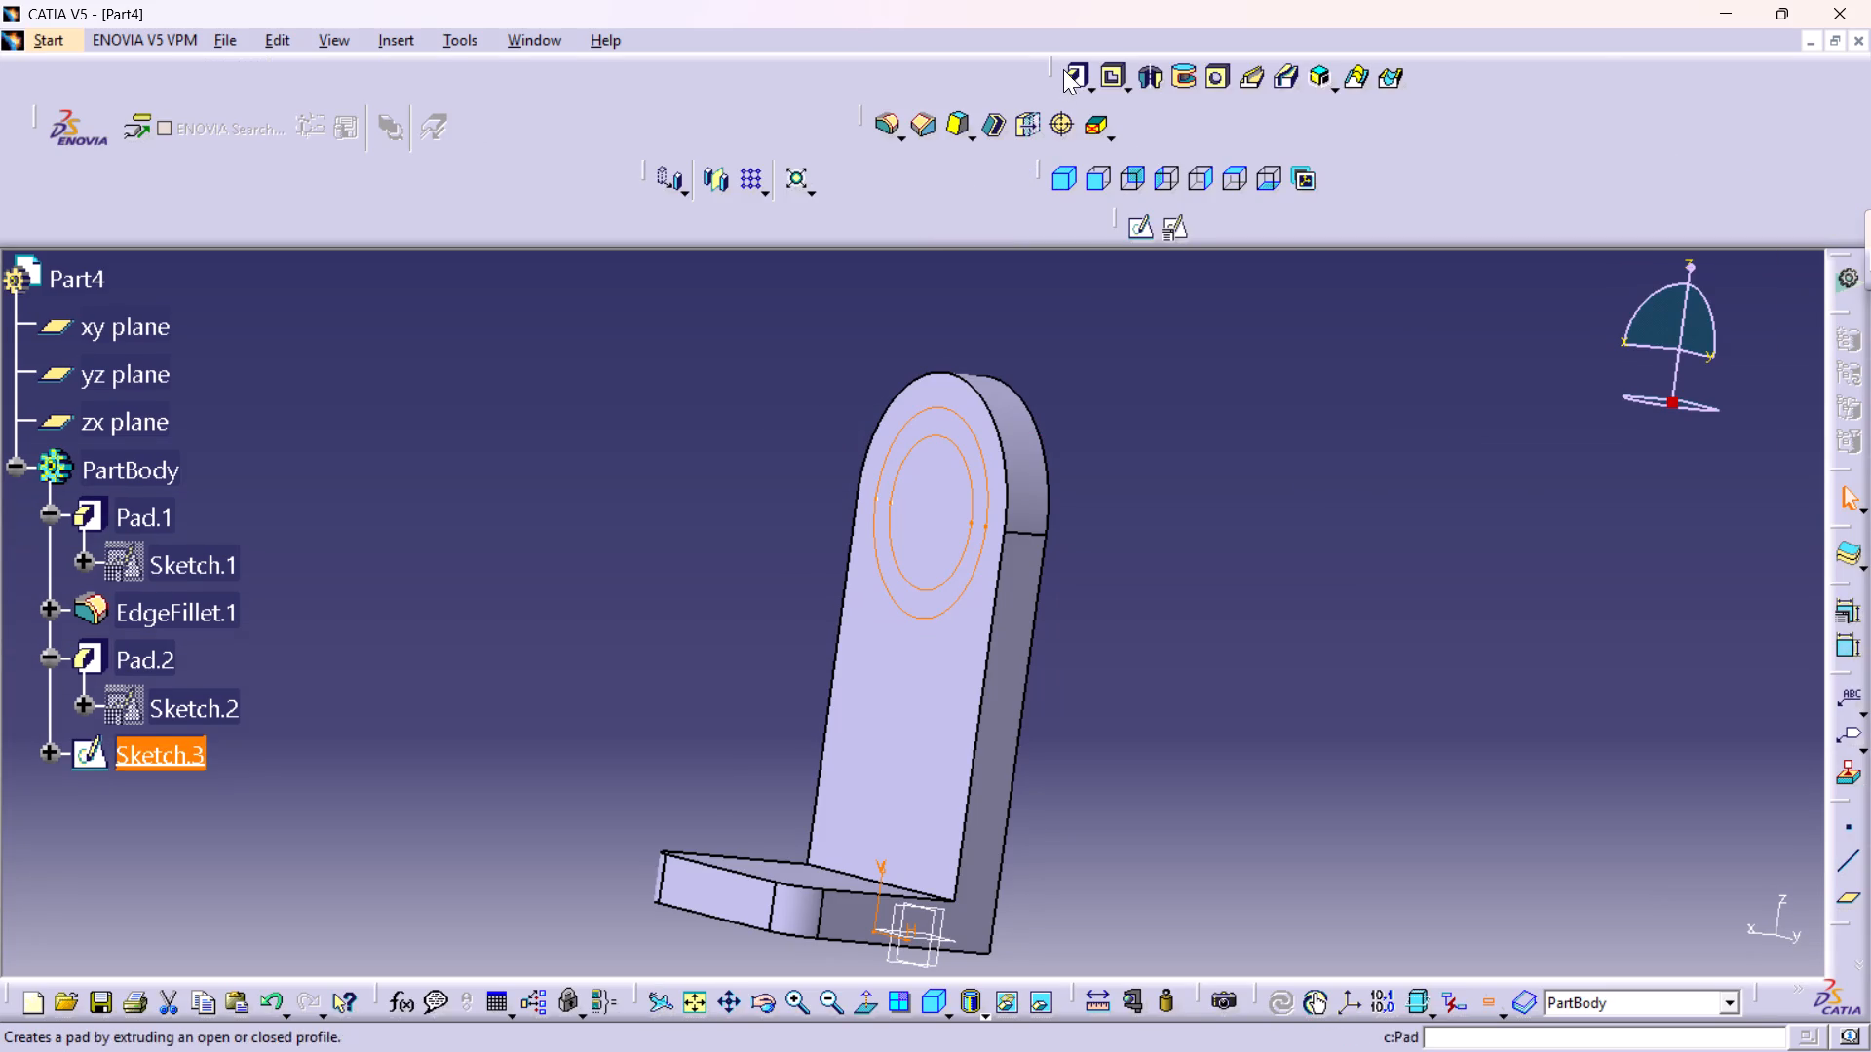
# Pad the two-circle sketch, Sketch.3, by 18 mm to form a hollow boss on the upright.
pyautogui.click(1075, 66)
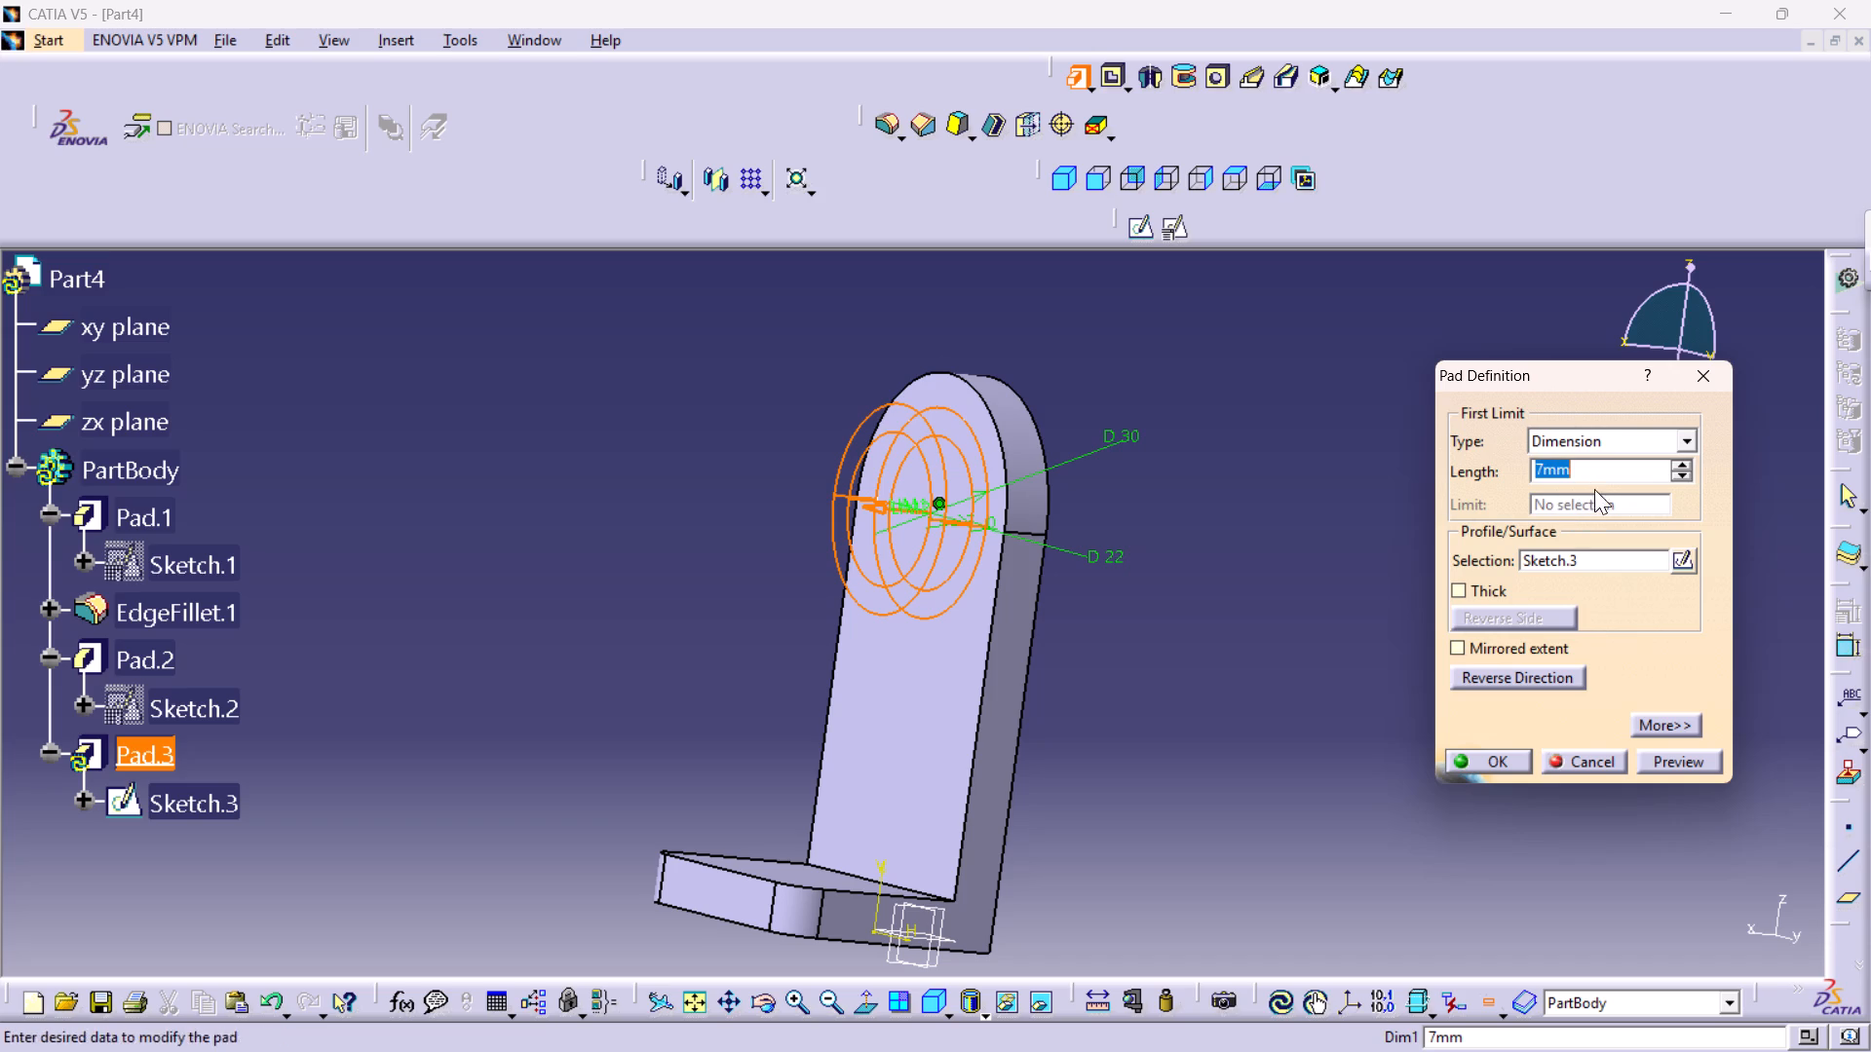
pyautogui.write('18')
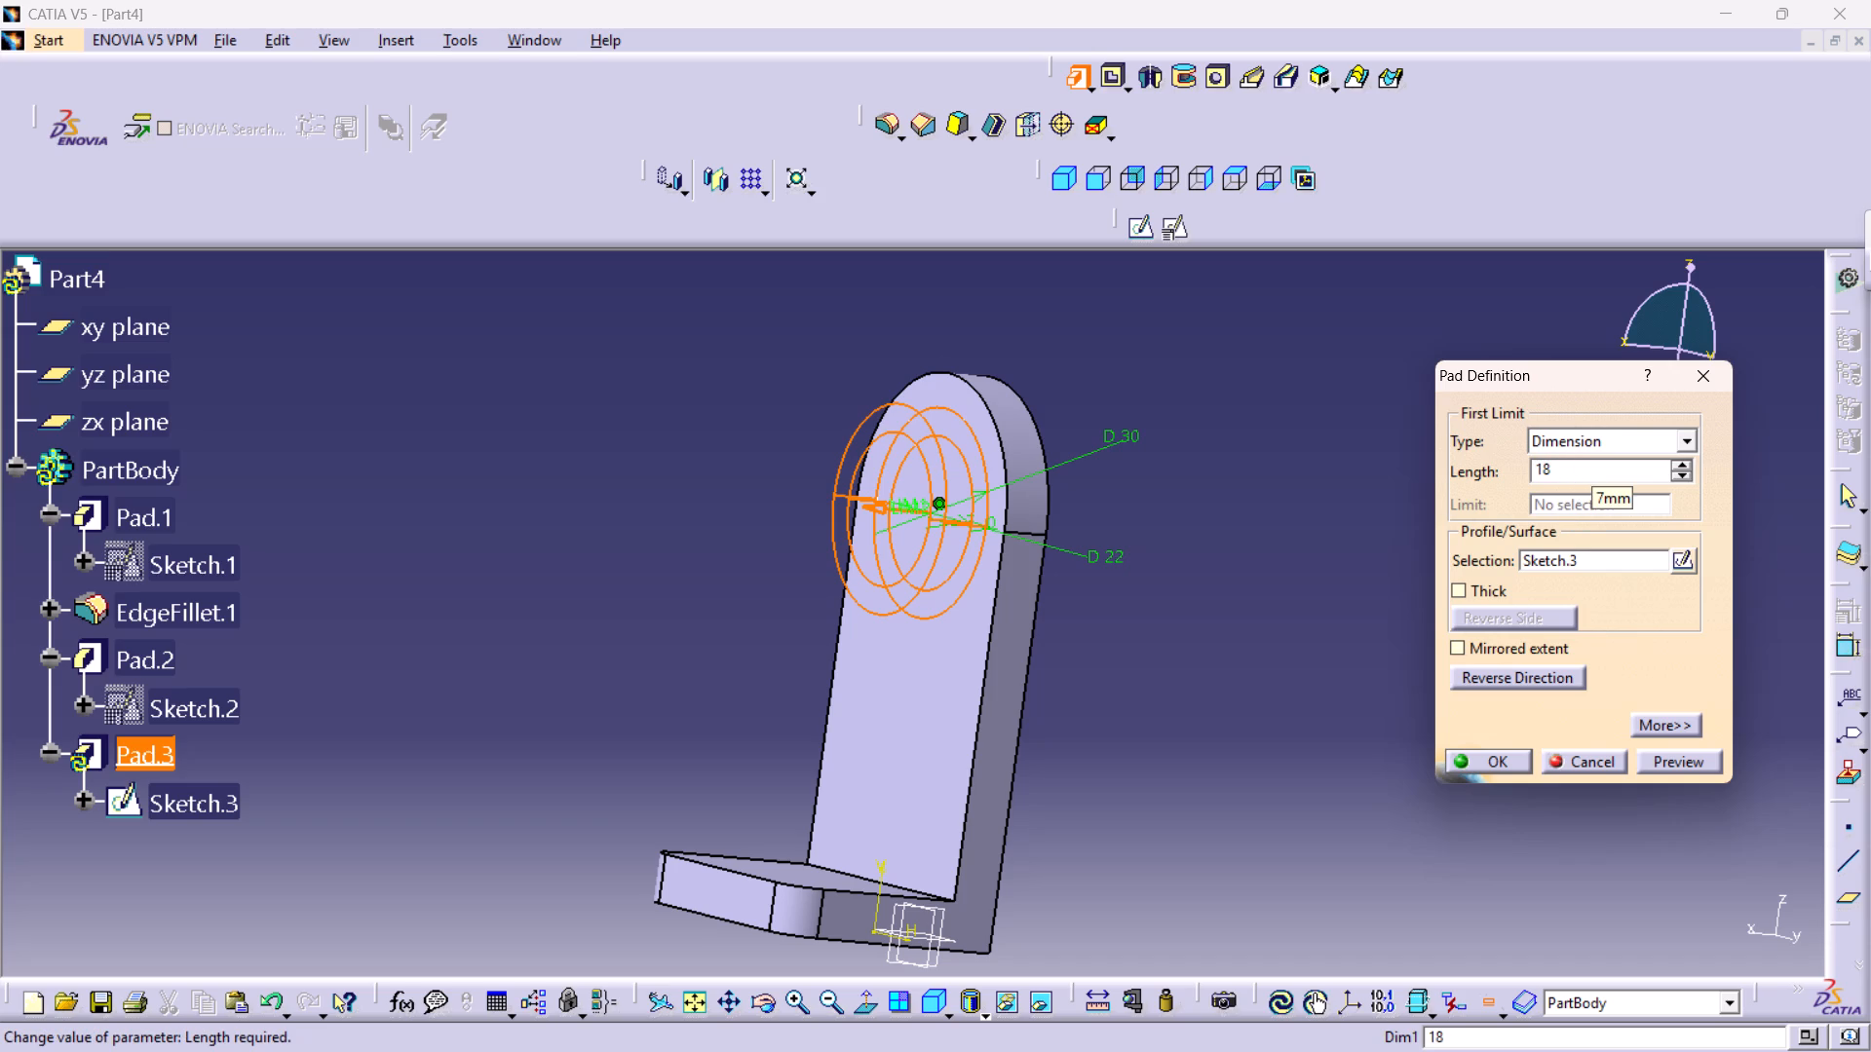
pyautogui.press('Return')
pyautogui.moveTo(1284, 528); pyautogui.dragTo(1293, 545)
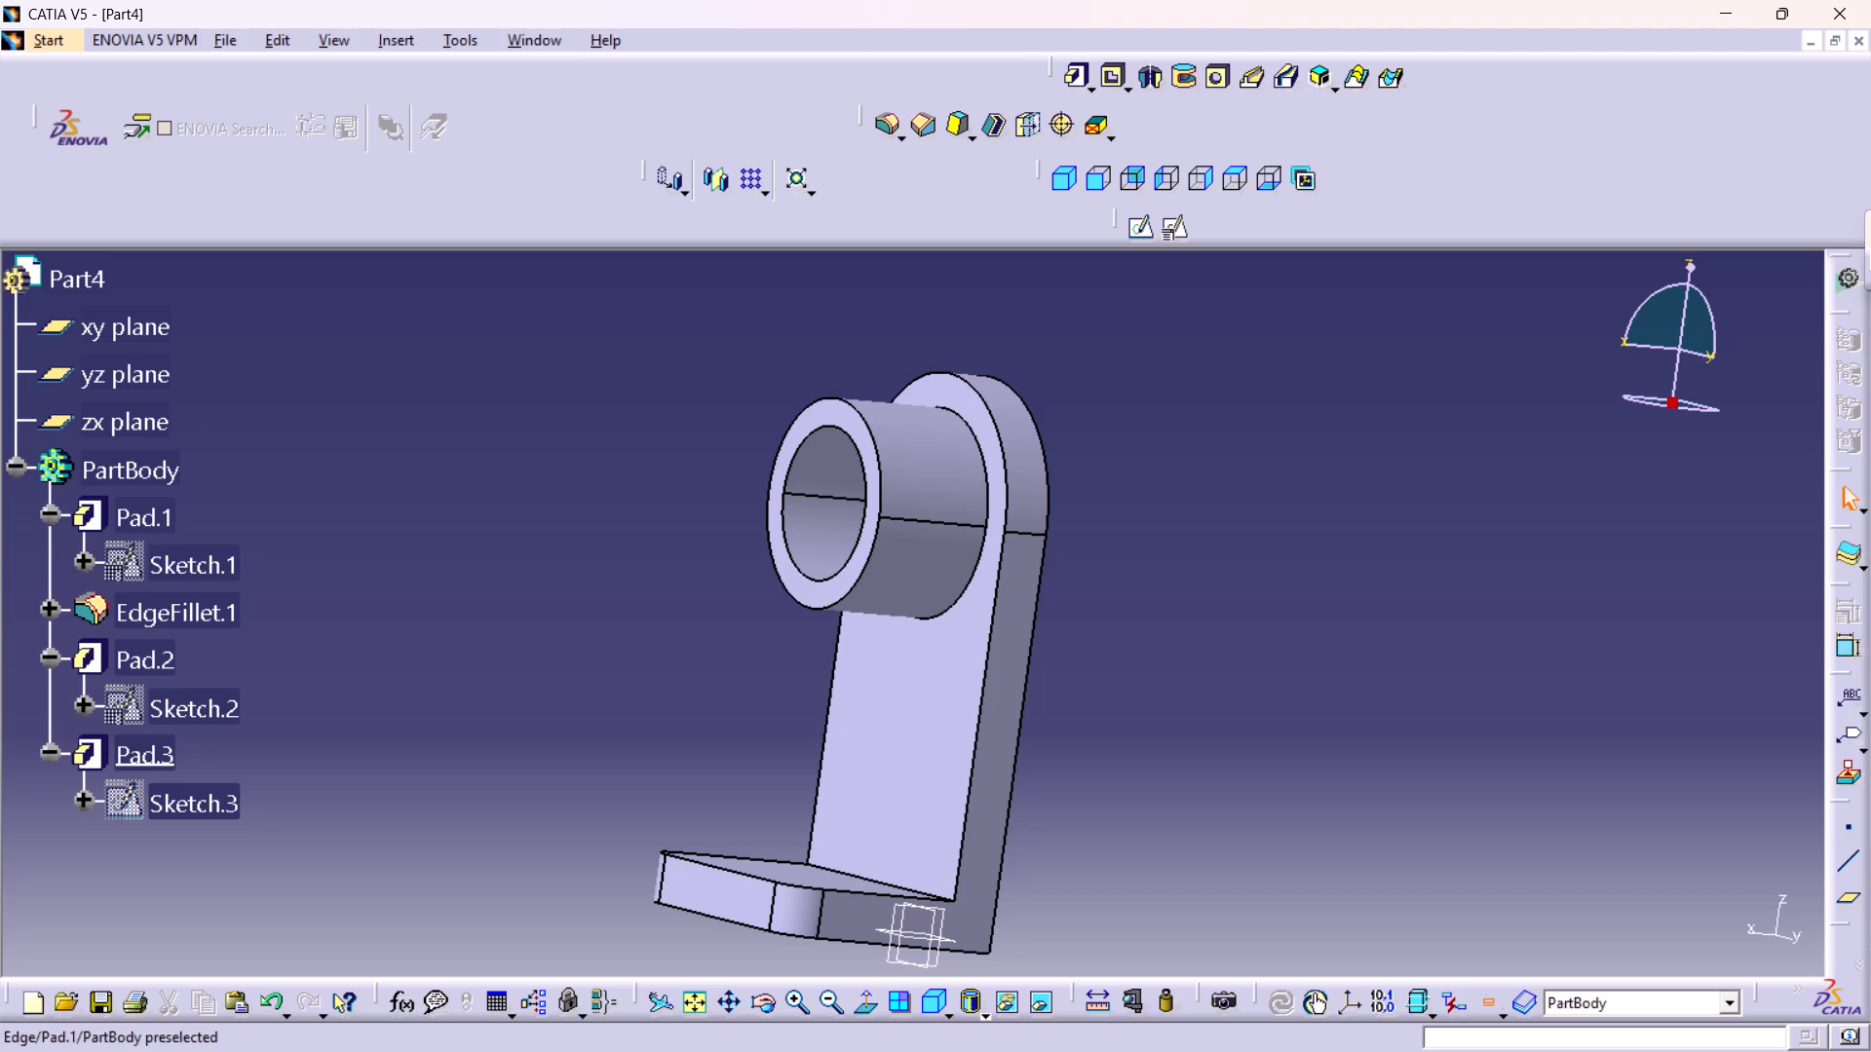
# Open a positioned sketch on the bracket's L-shaped side face, keeping the implicit origin and orientation.
pyautogui.click(939, 997)
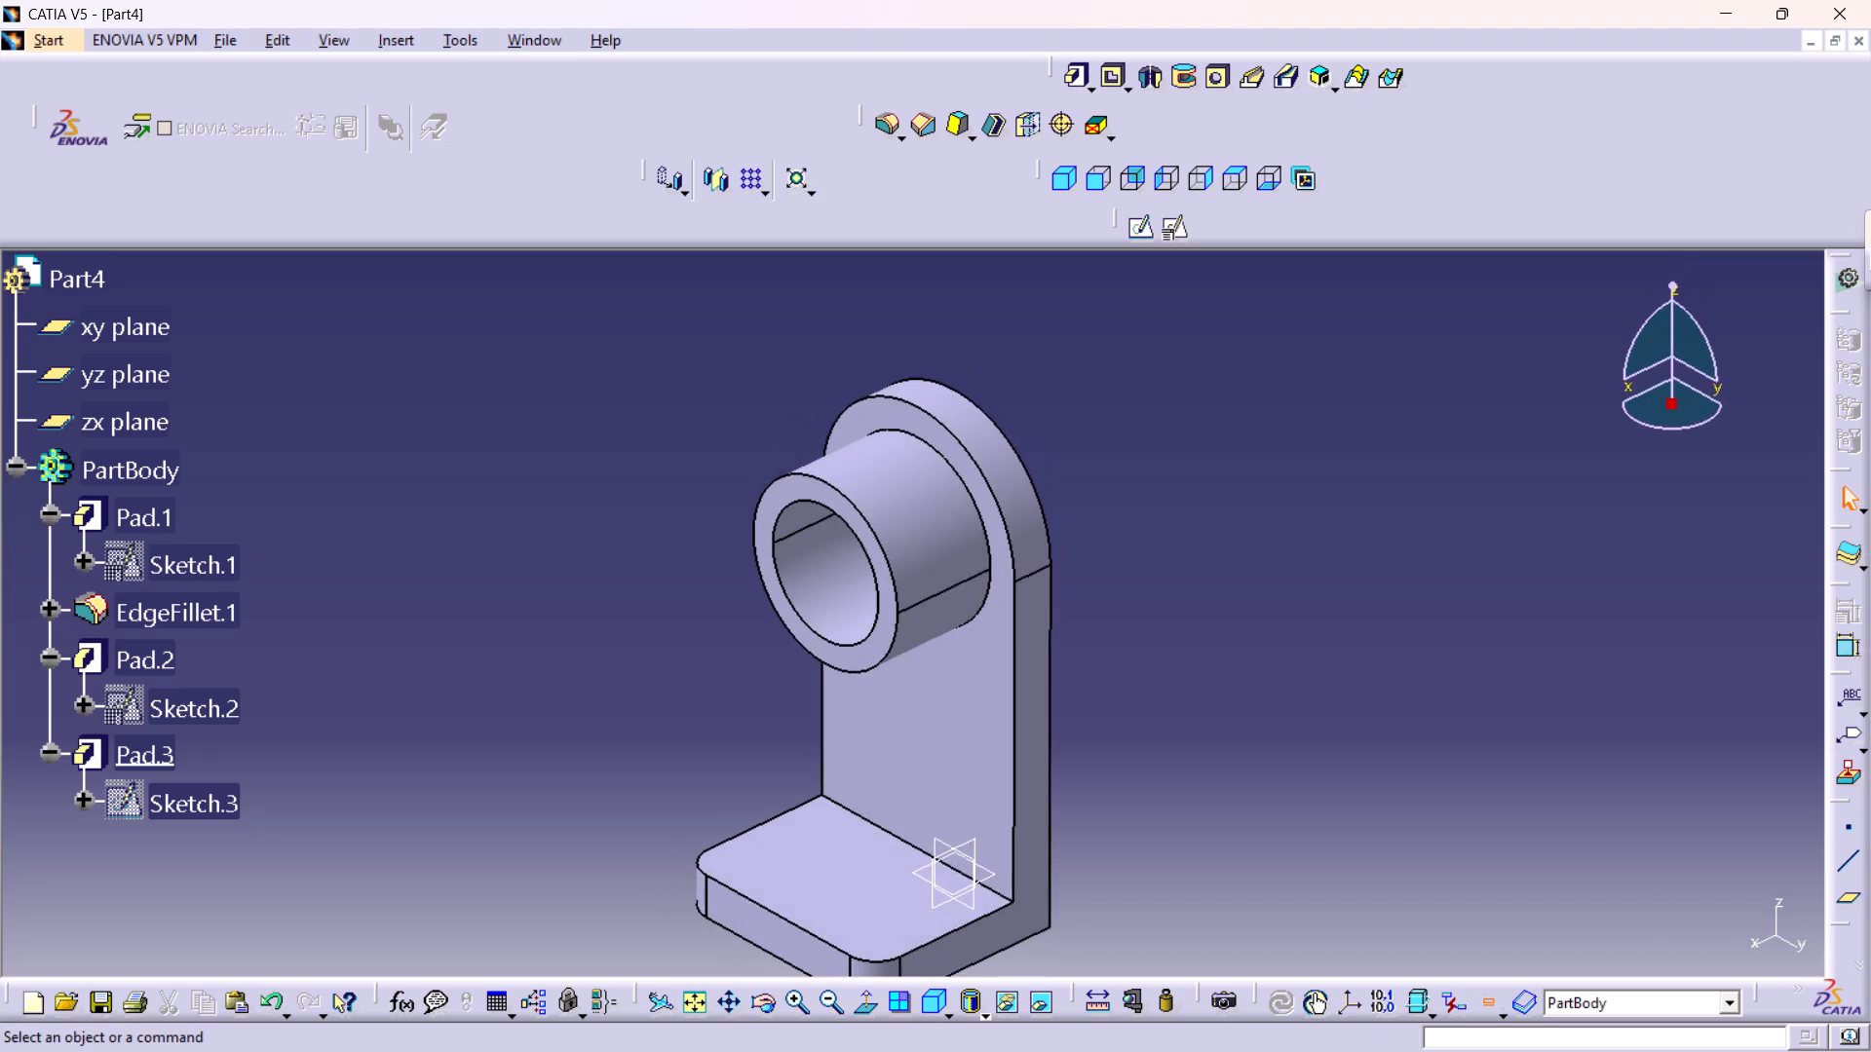
pyautogui.moveTo(1196, 770); pyautogui.dragTo(1183, 824, button='middle')
pyautogui.rightClick(1197, 770)
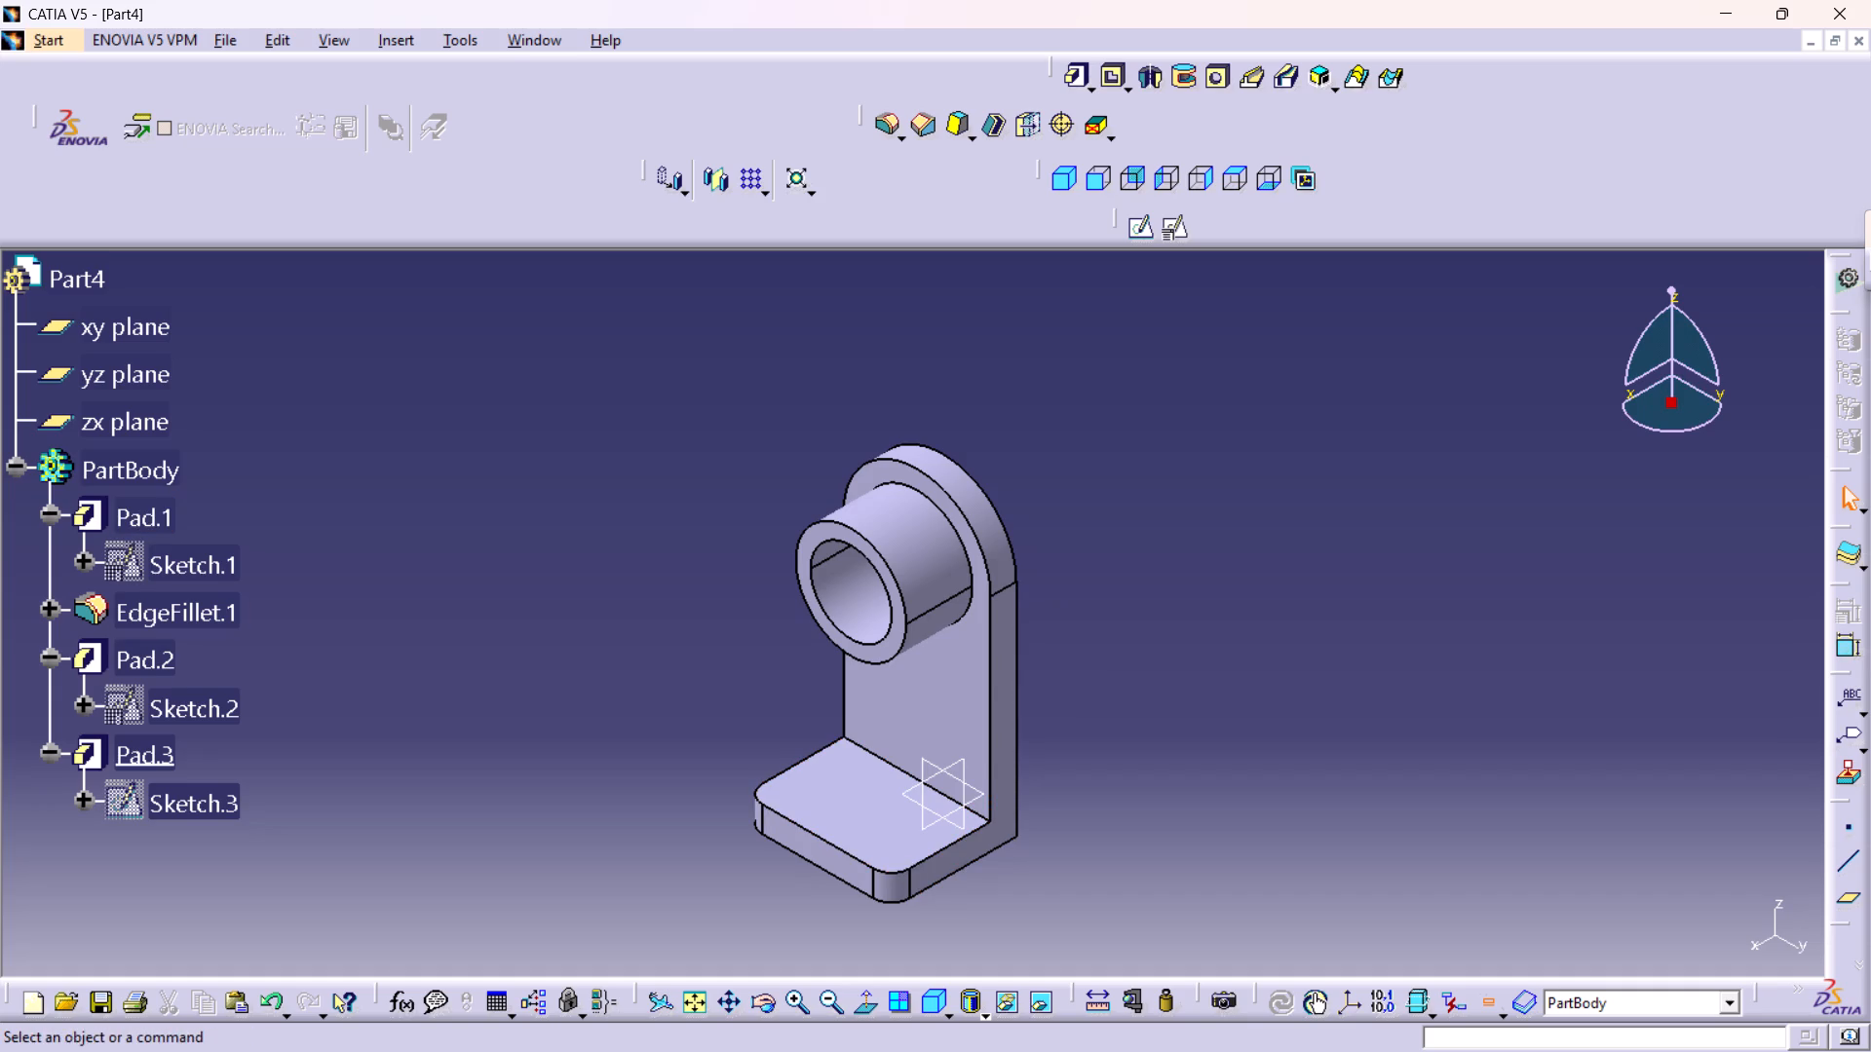
pyautogui.moveTo(1097, 720); pyautogui.dragTo(1094, 629, button='middle')
pyautogui.rightClick(1097, 716)
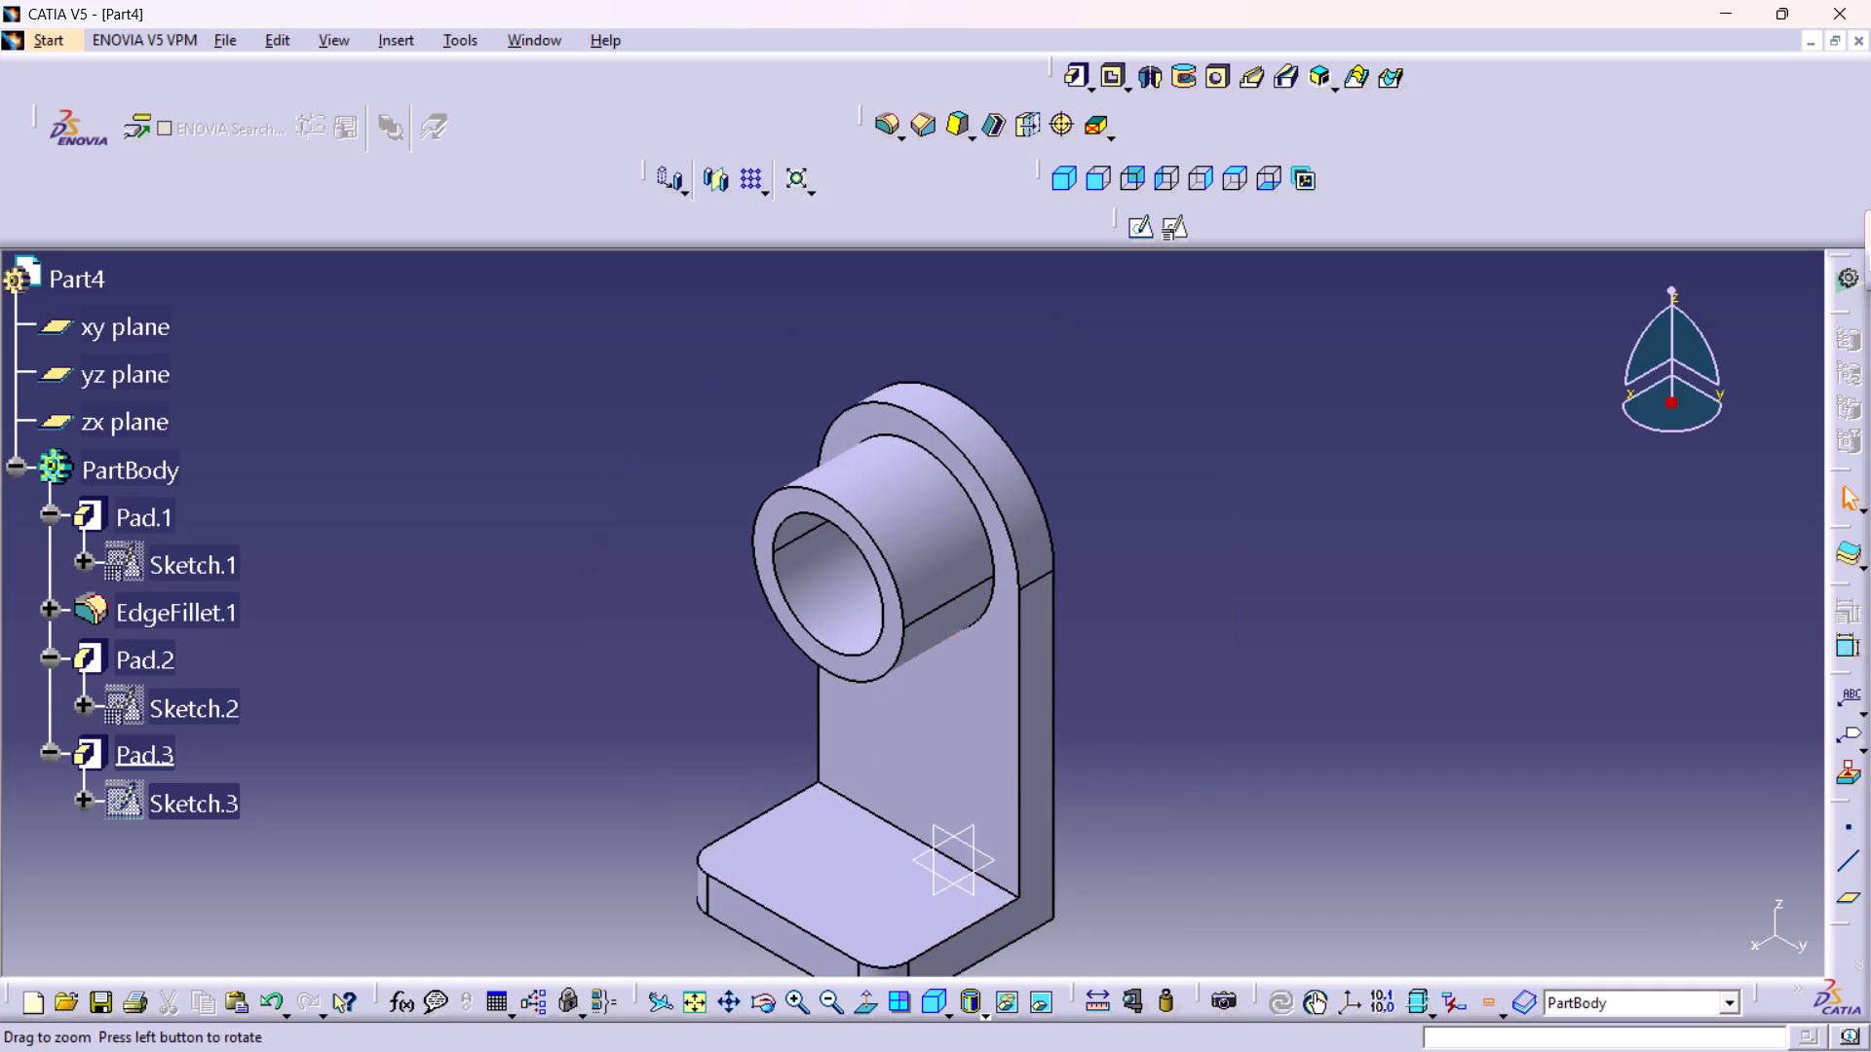
pyautogui.moveTo(1094, 629); pyautogui.dragTo(1094, 630, button='middle')
pyautogui.moveTo(1137, 771); pyautogui.dragTo(1127, 642, button='middle')
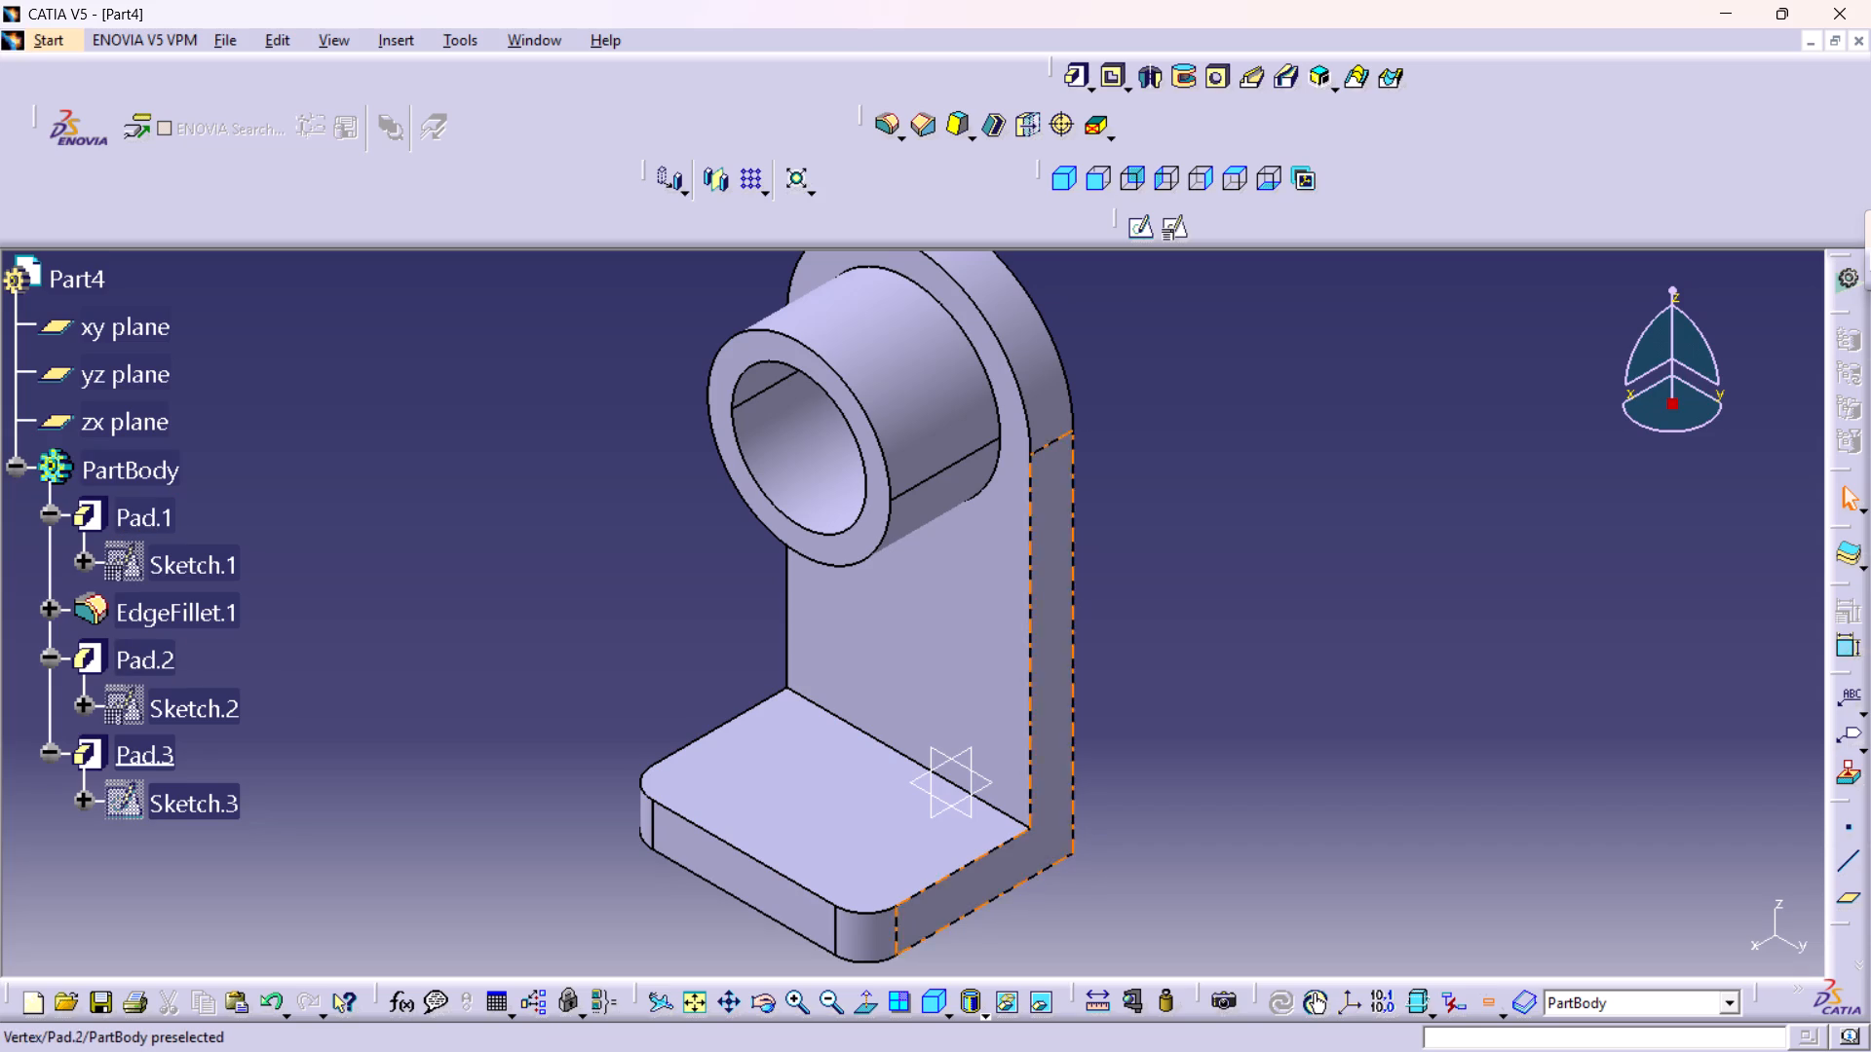
pyautogui.moveTo(1121, 762); pyautogui.dragTo(1103, 666, button='middle')
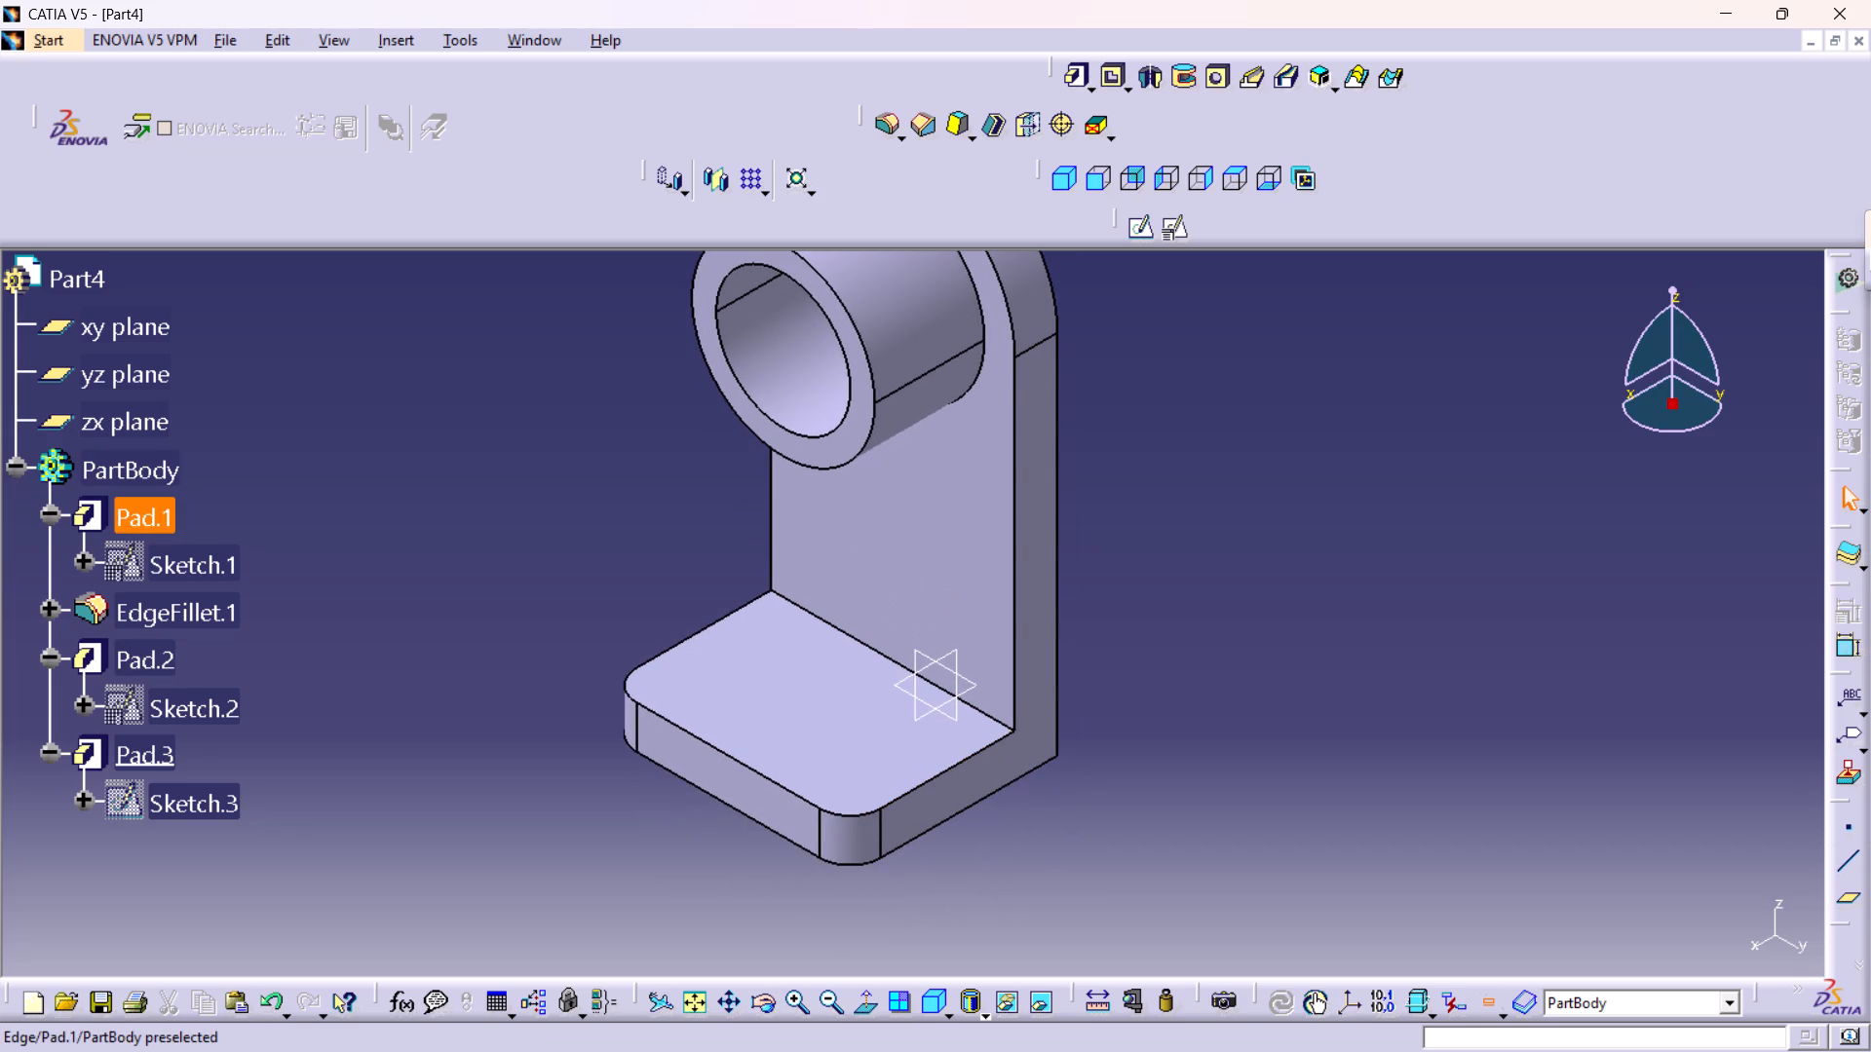
pyautogui.click(958, 780)
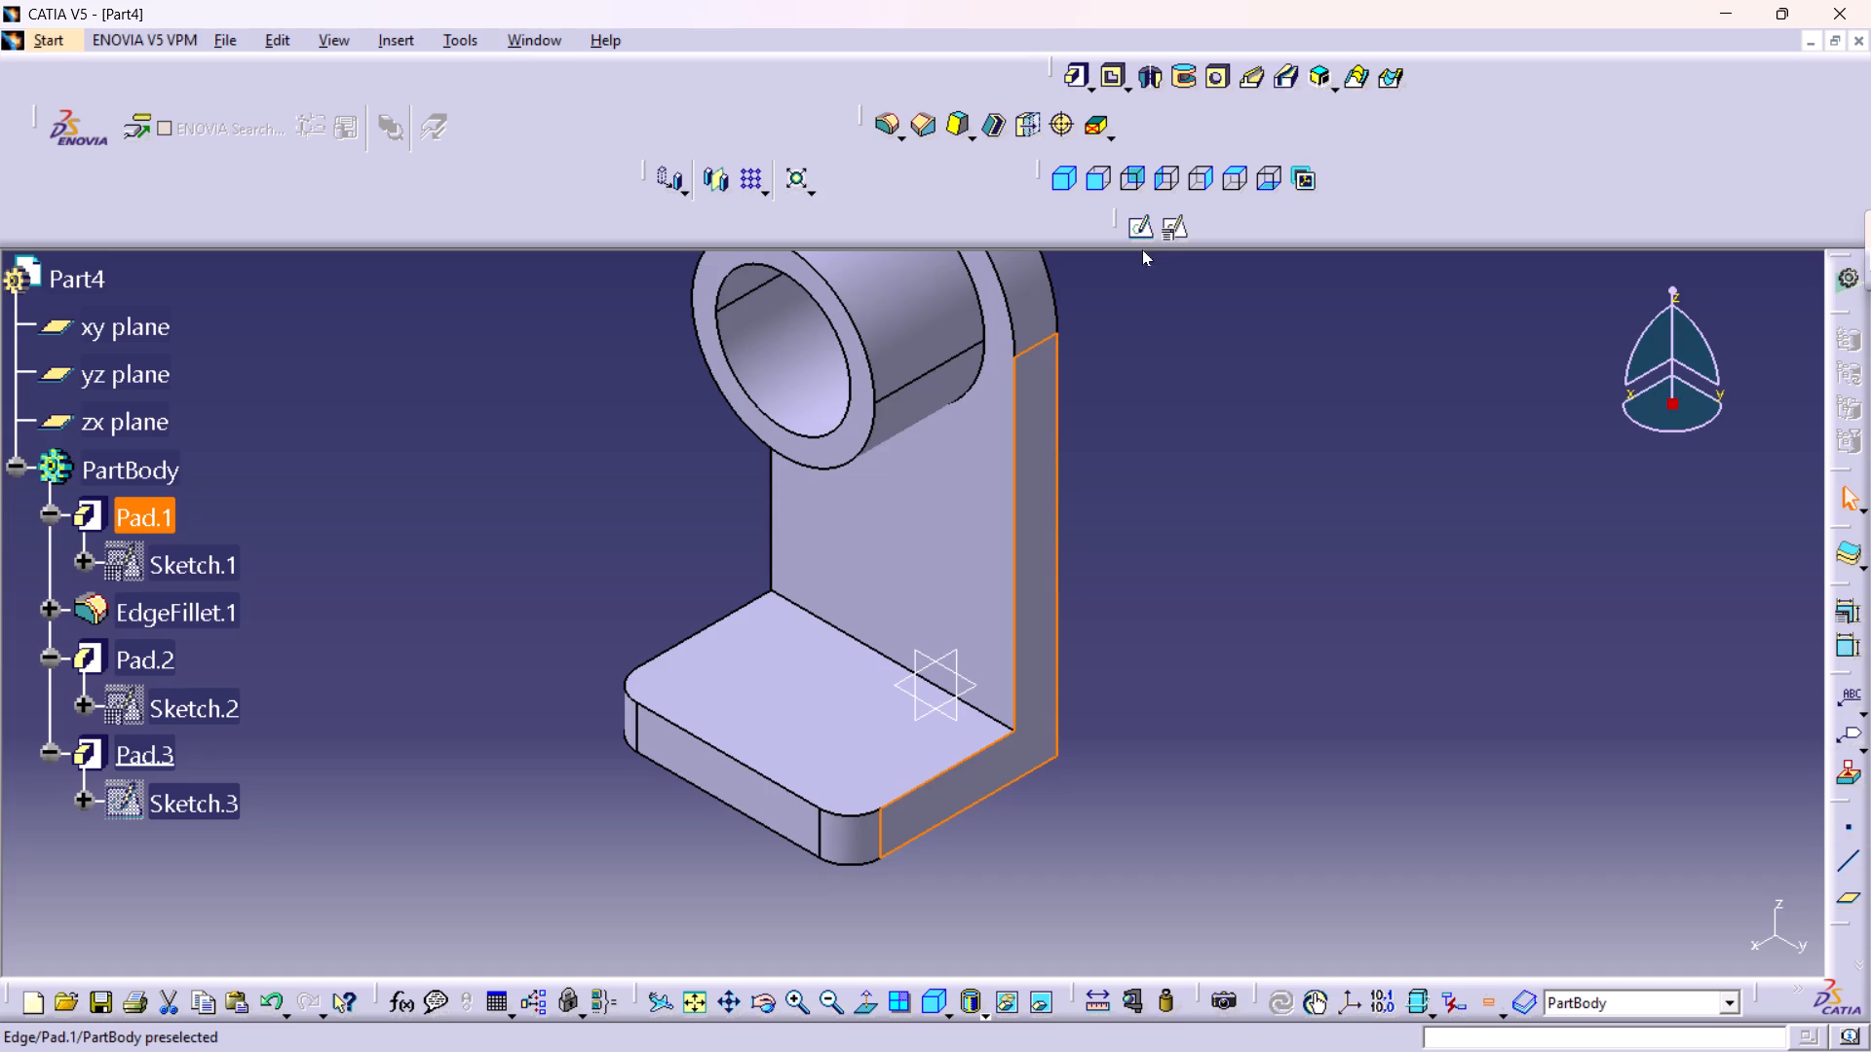
pyautogui.click(1174, 224)
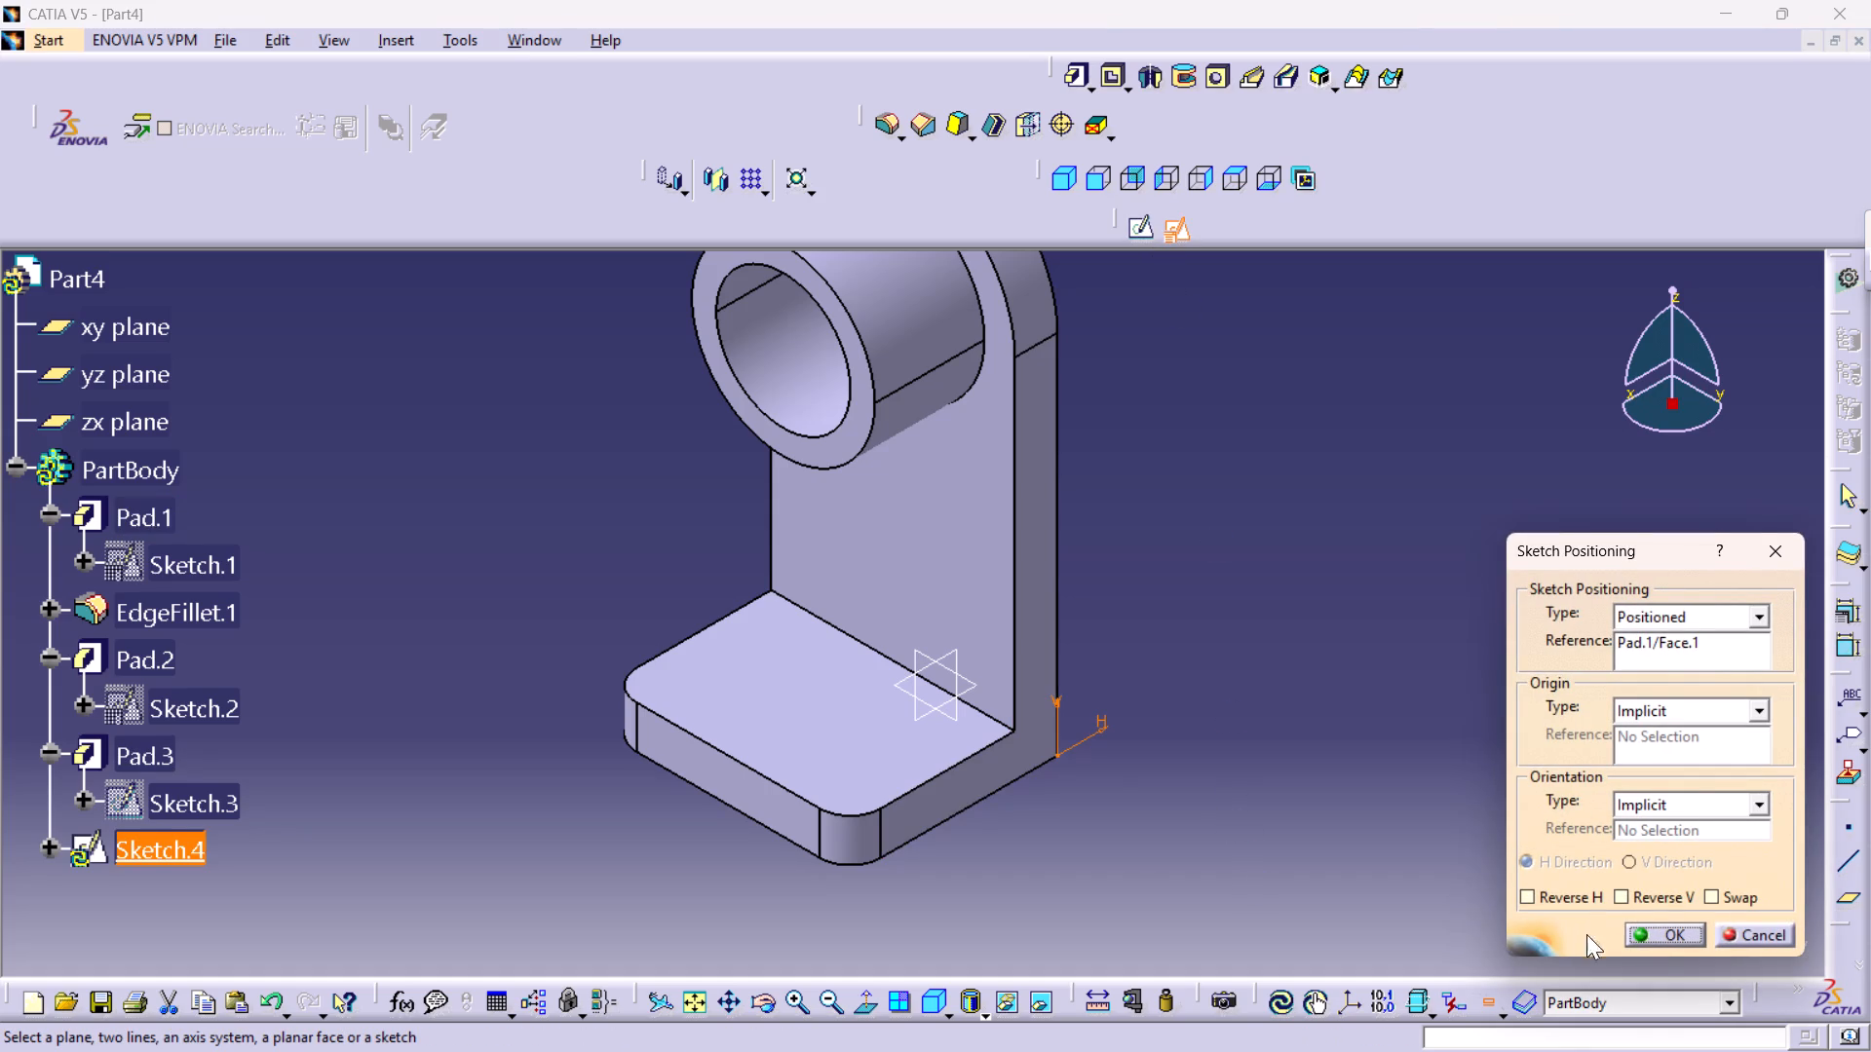
pyautogui.click(1676, 933)
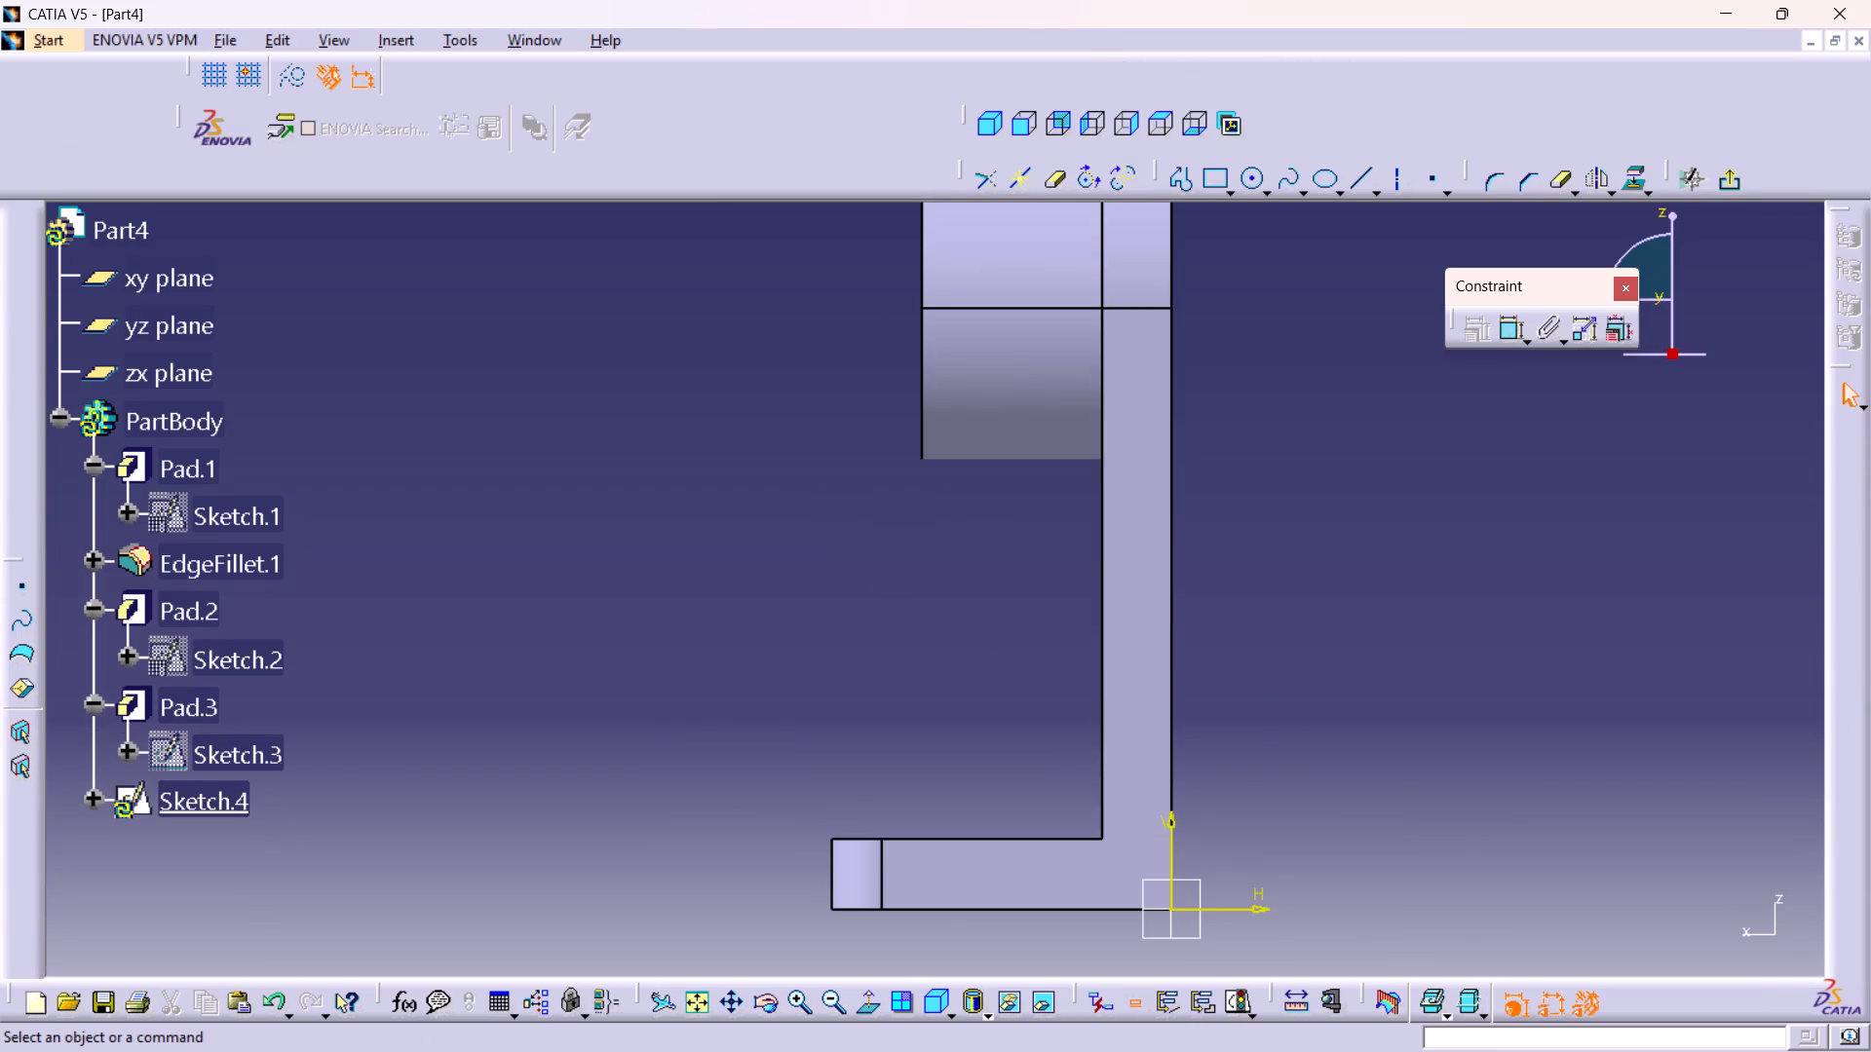
# Draw a closed right-triangle profile near the inner corner, with a horizontal leg about 18.7 mm and a vertical leg about 16.4 mm.
pyautogui.moveTo(1312, 709); pyautogui.dragTo(1316, 641, button='middle')
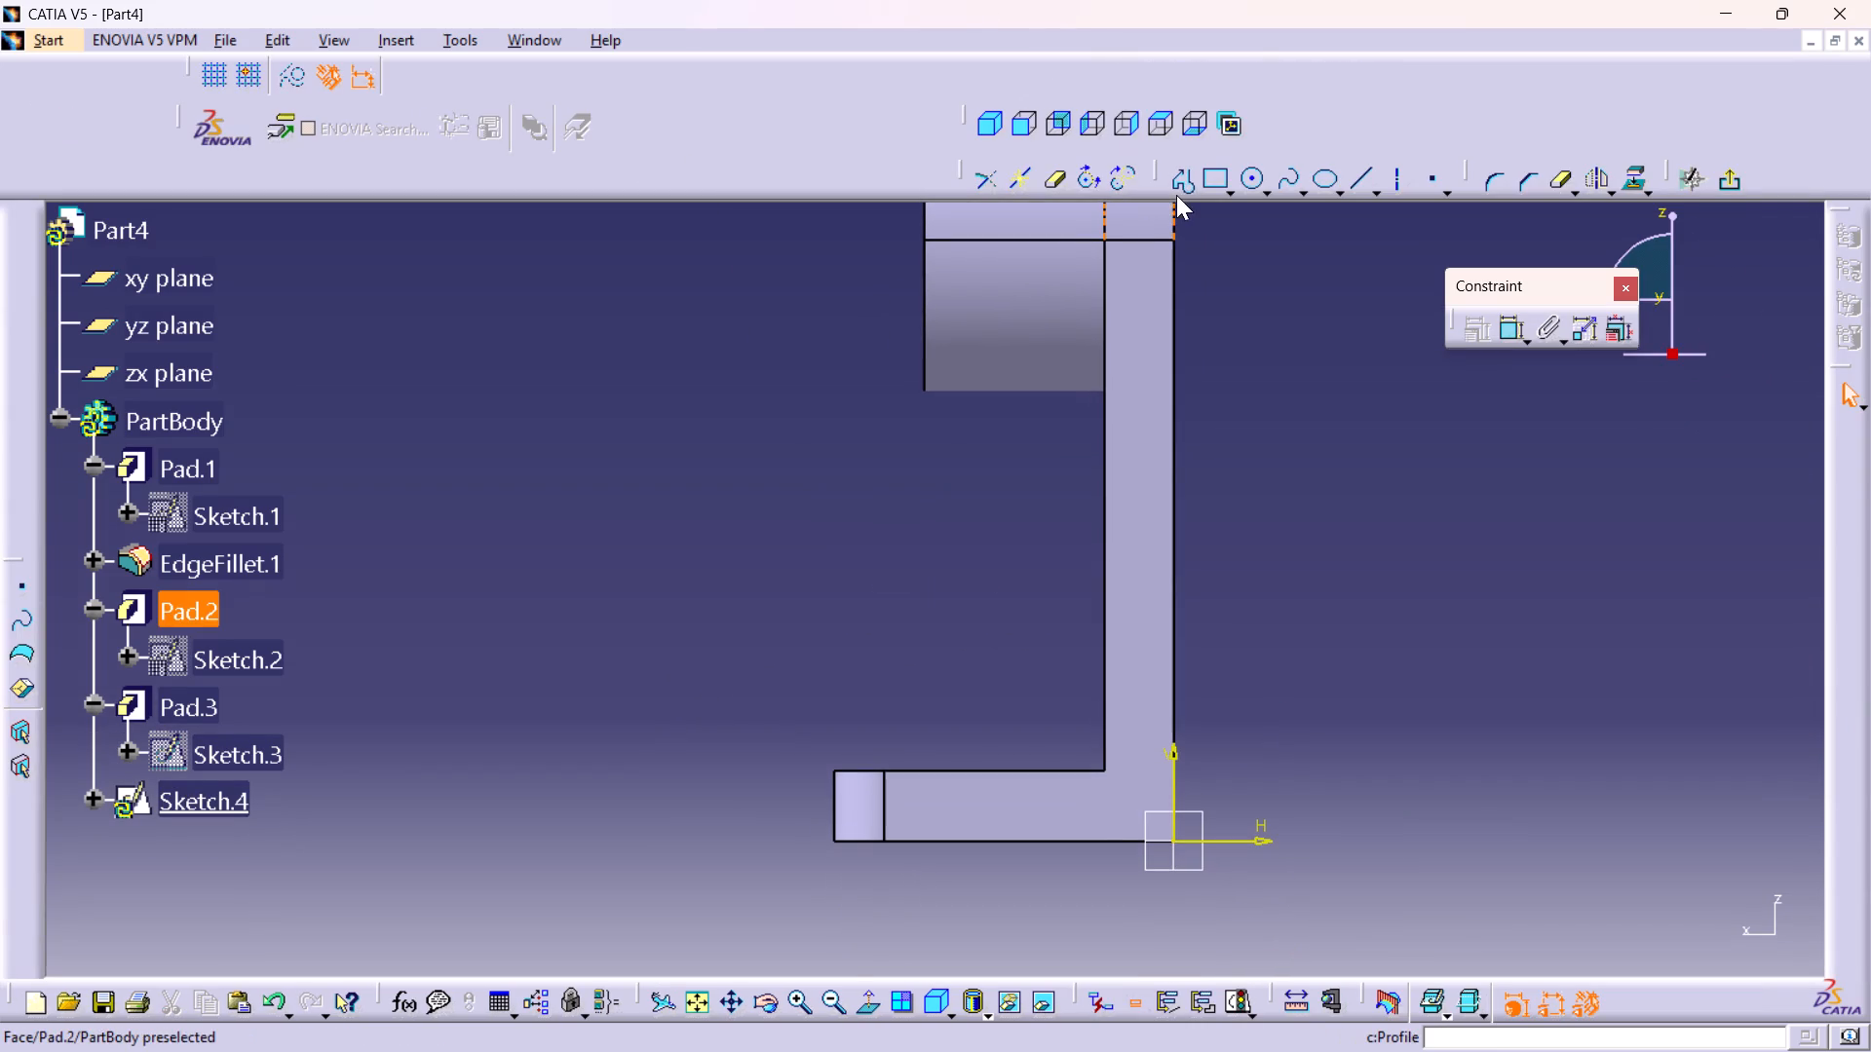
pyautogui.doubleClick(1177, 187)
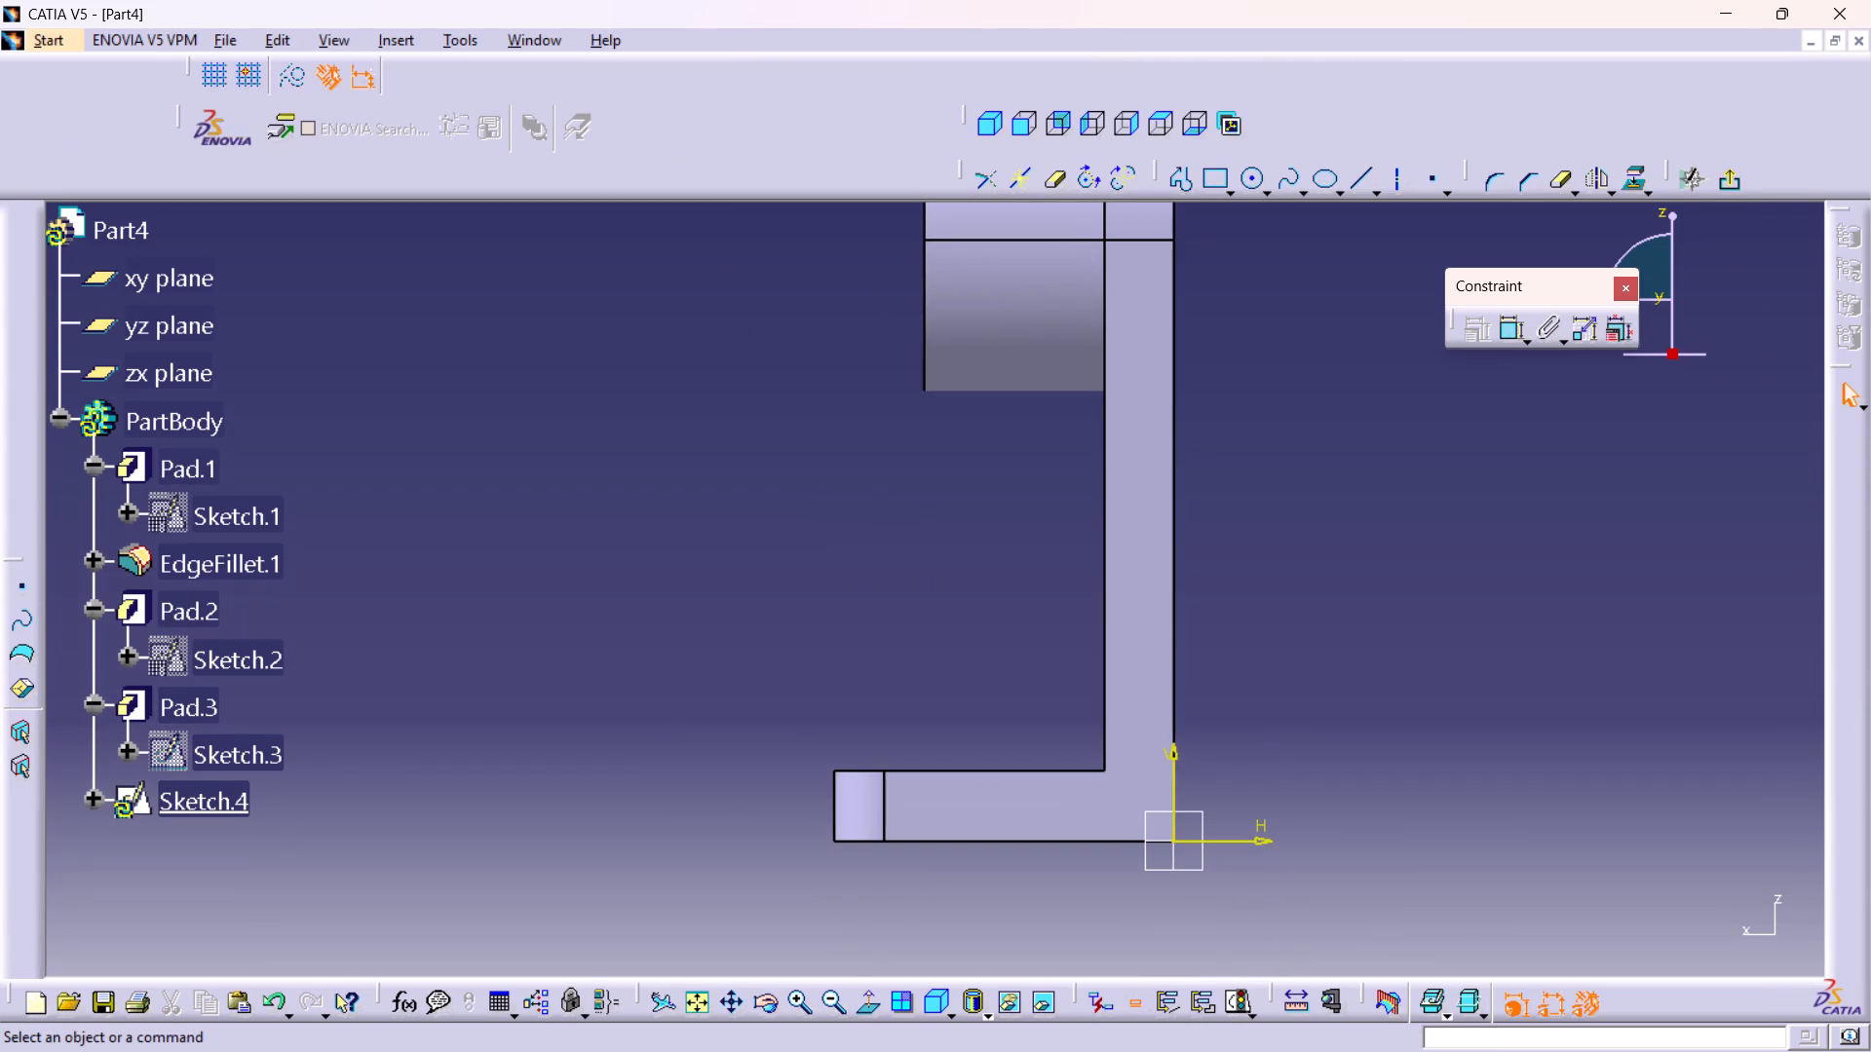
pyautogui.doubleClick(1177, 176)
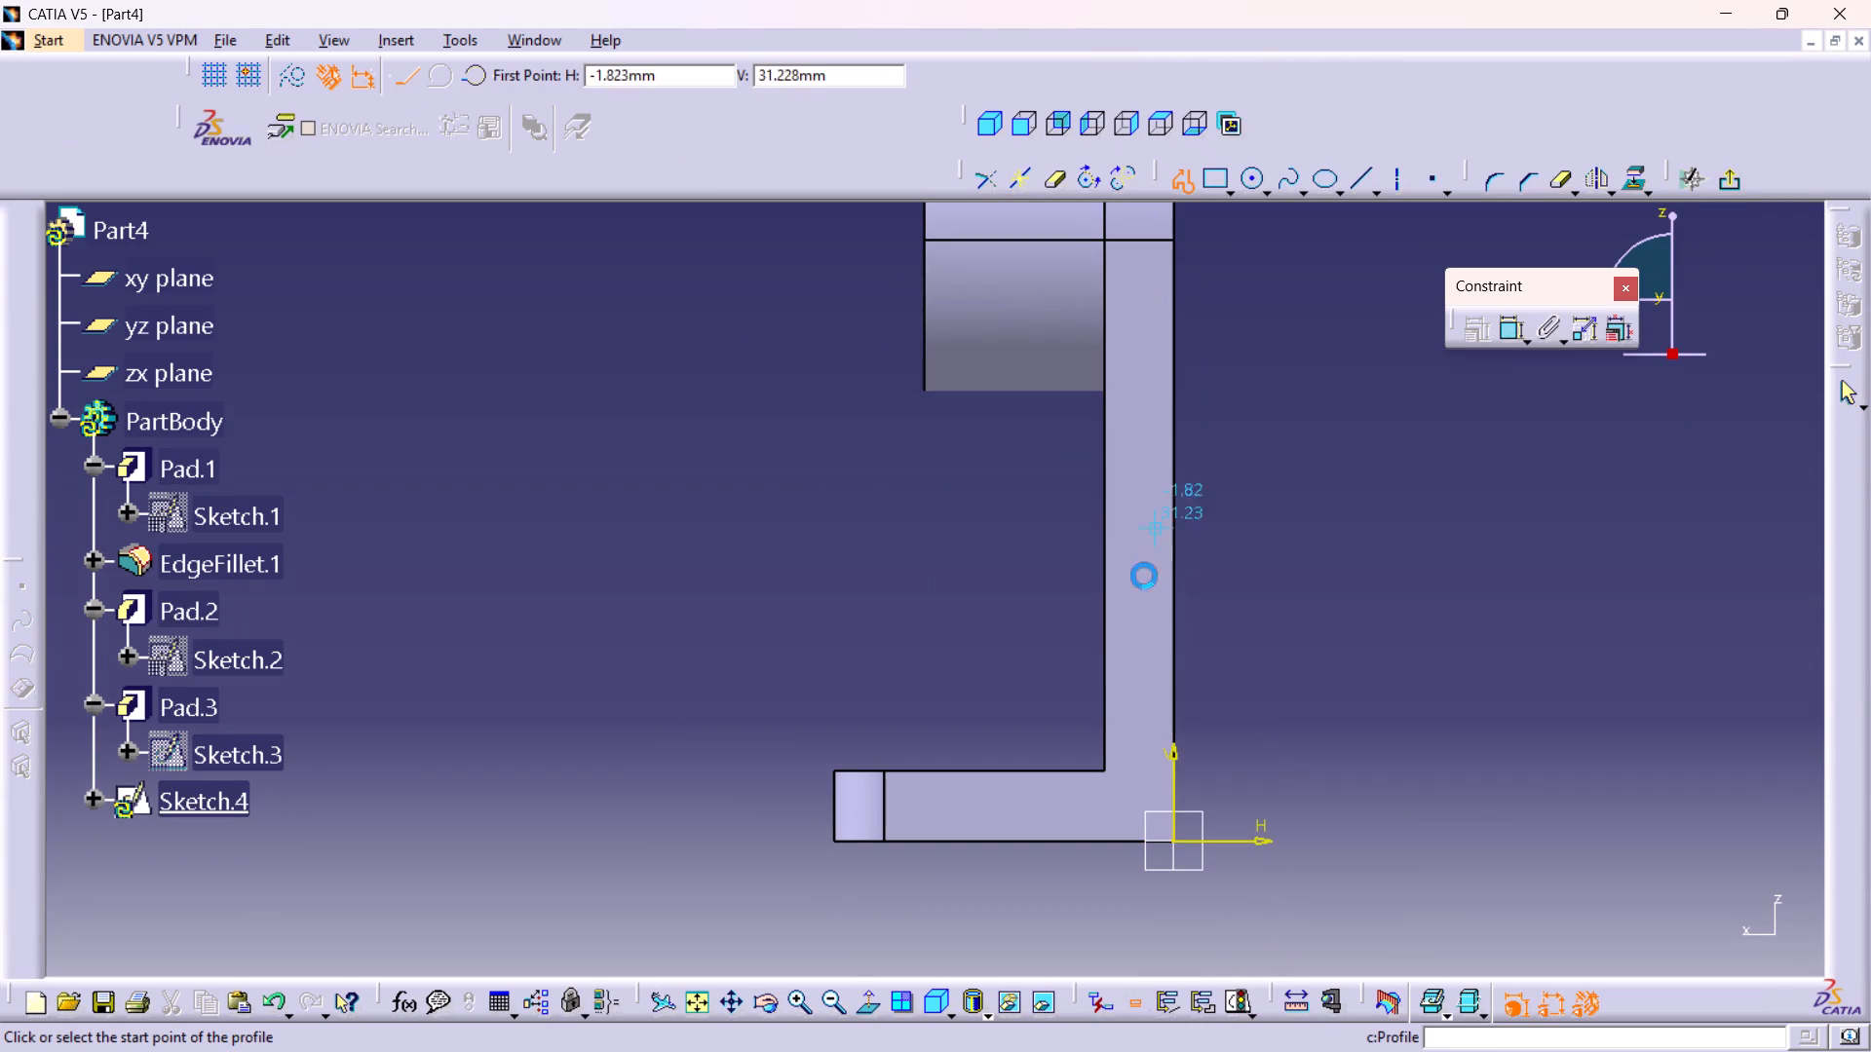
pyautogui.click(1085, 718)
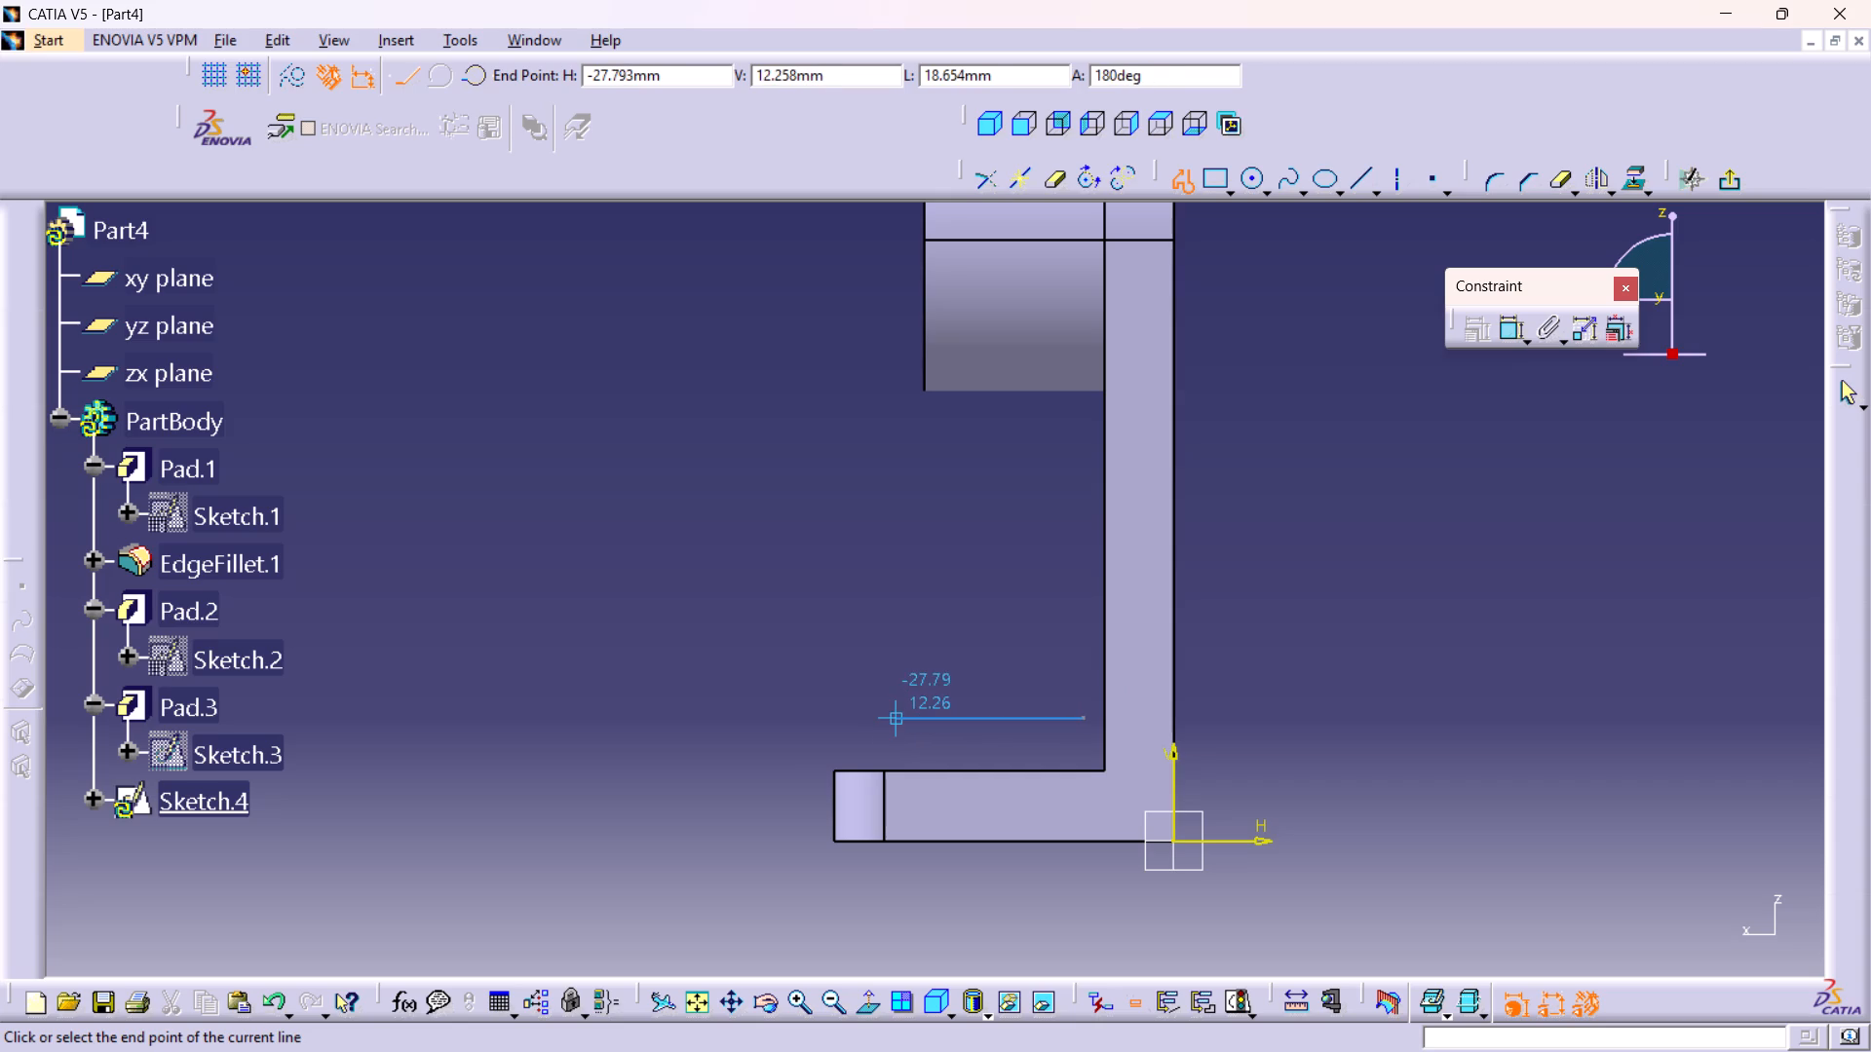
pyautogui.click(897, 721)
pyautogui.moveTo(1085, 551); pyautogui.dragTo(1085, 572)
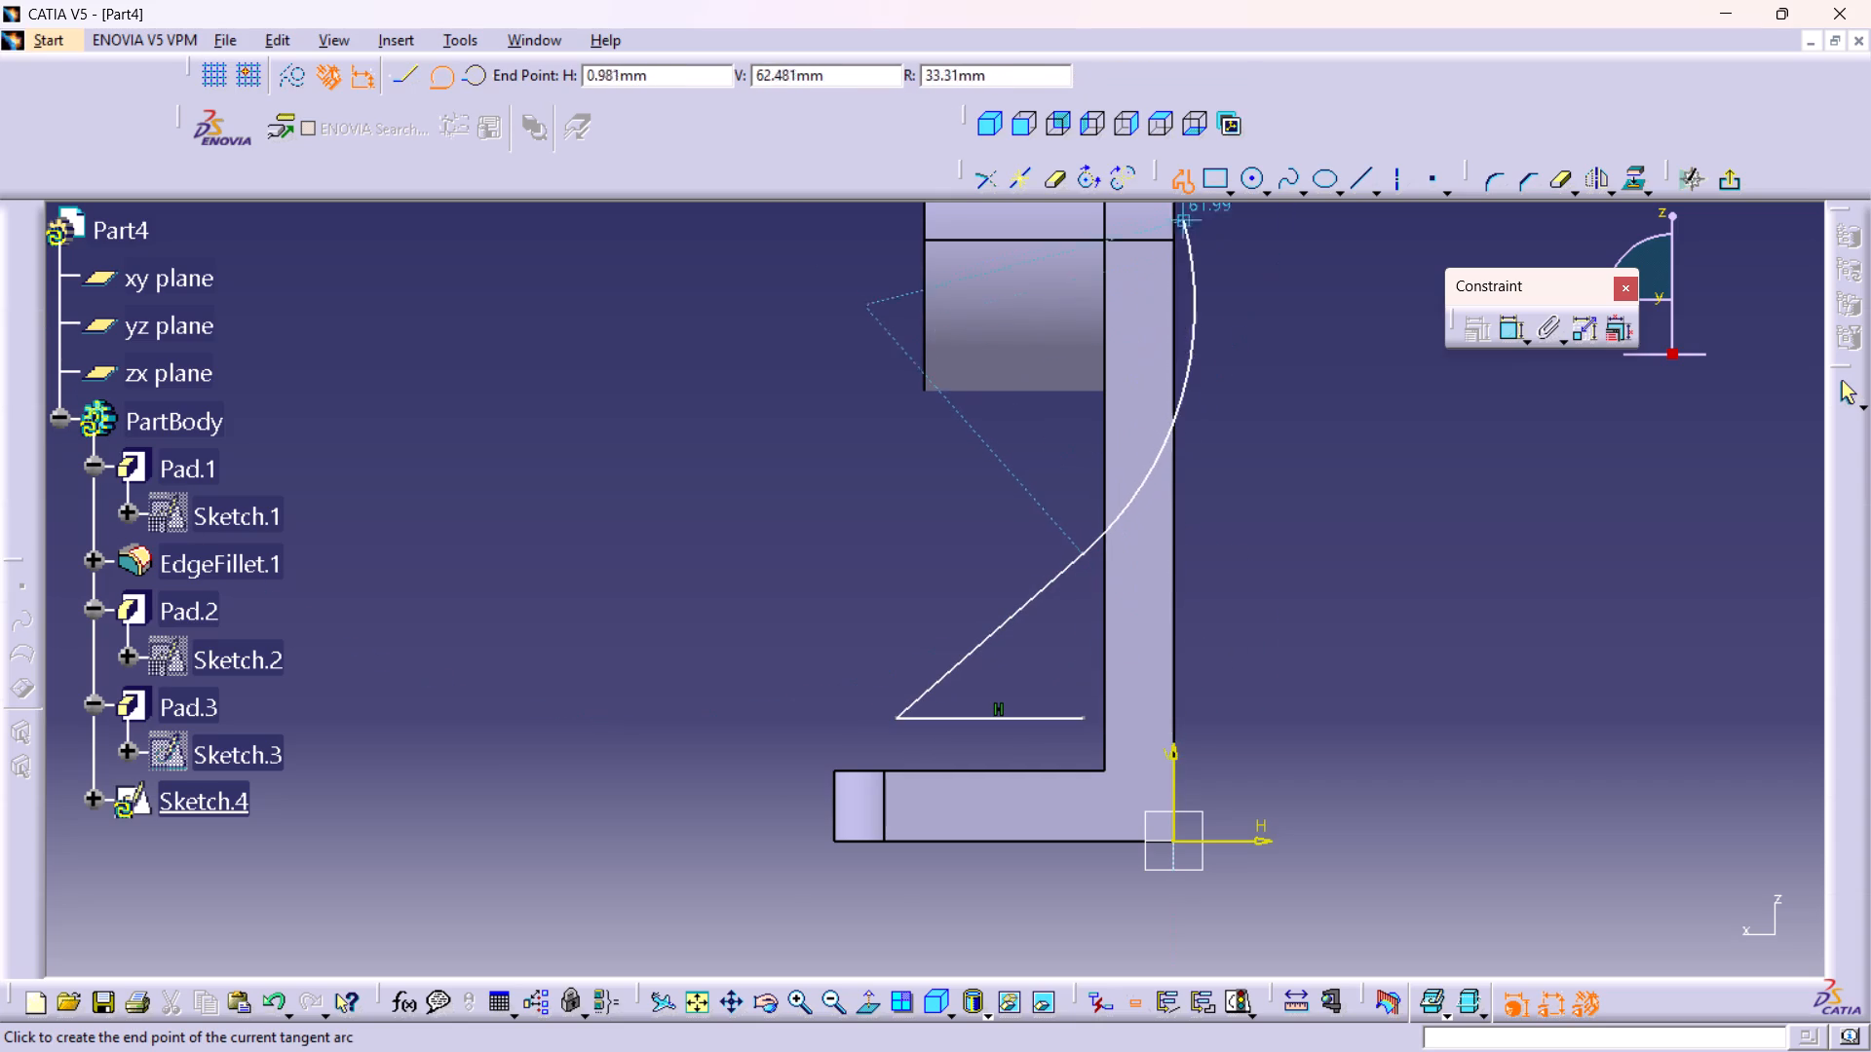
pyautogui.click(407, 75)
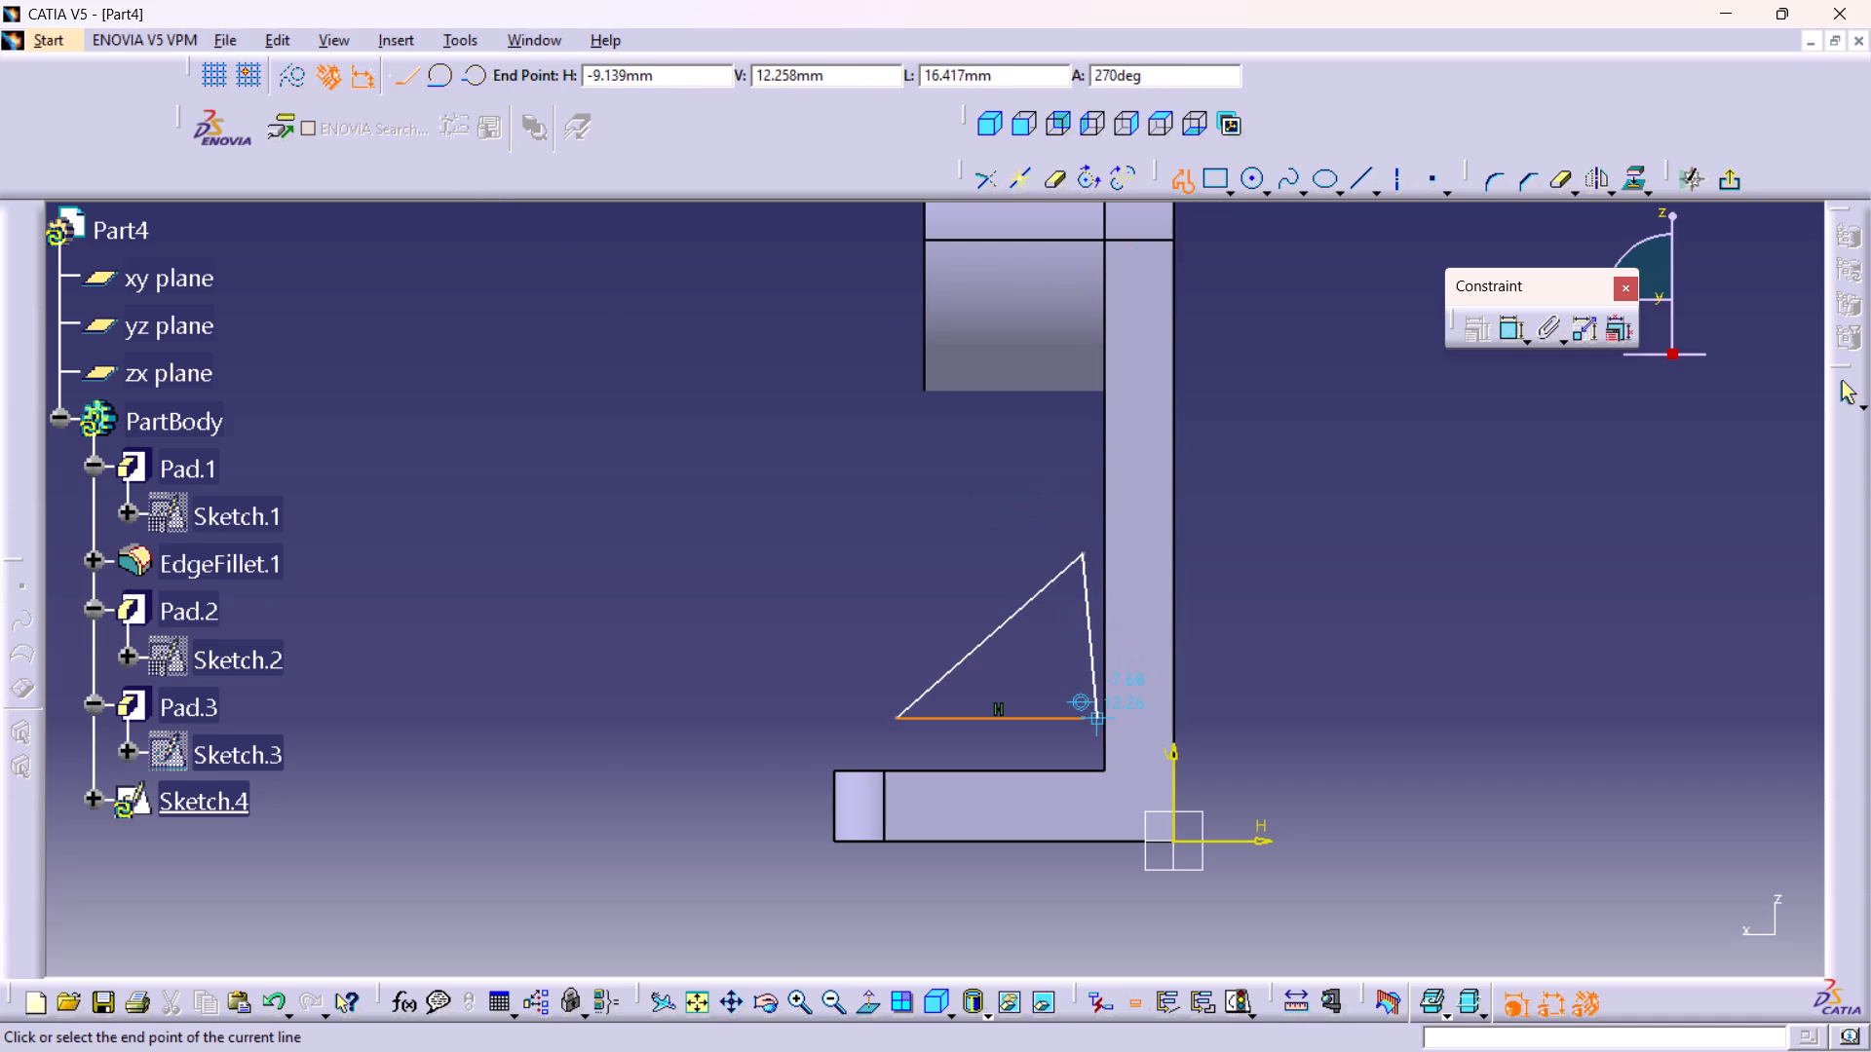
pyautogui.click(1085, 715)
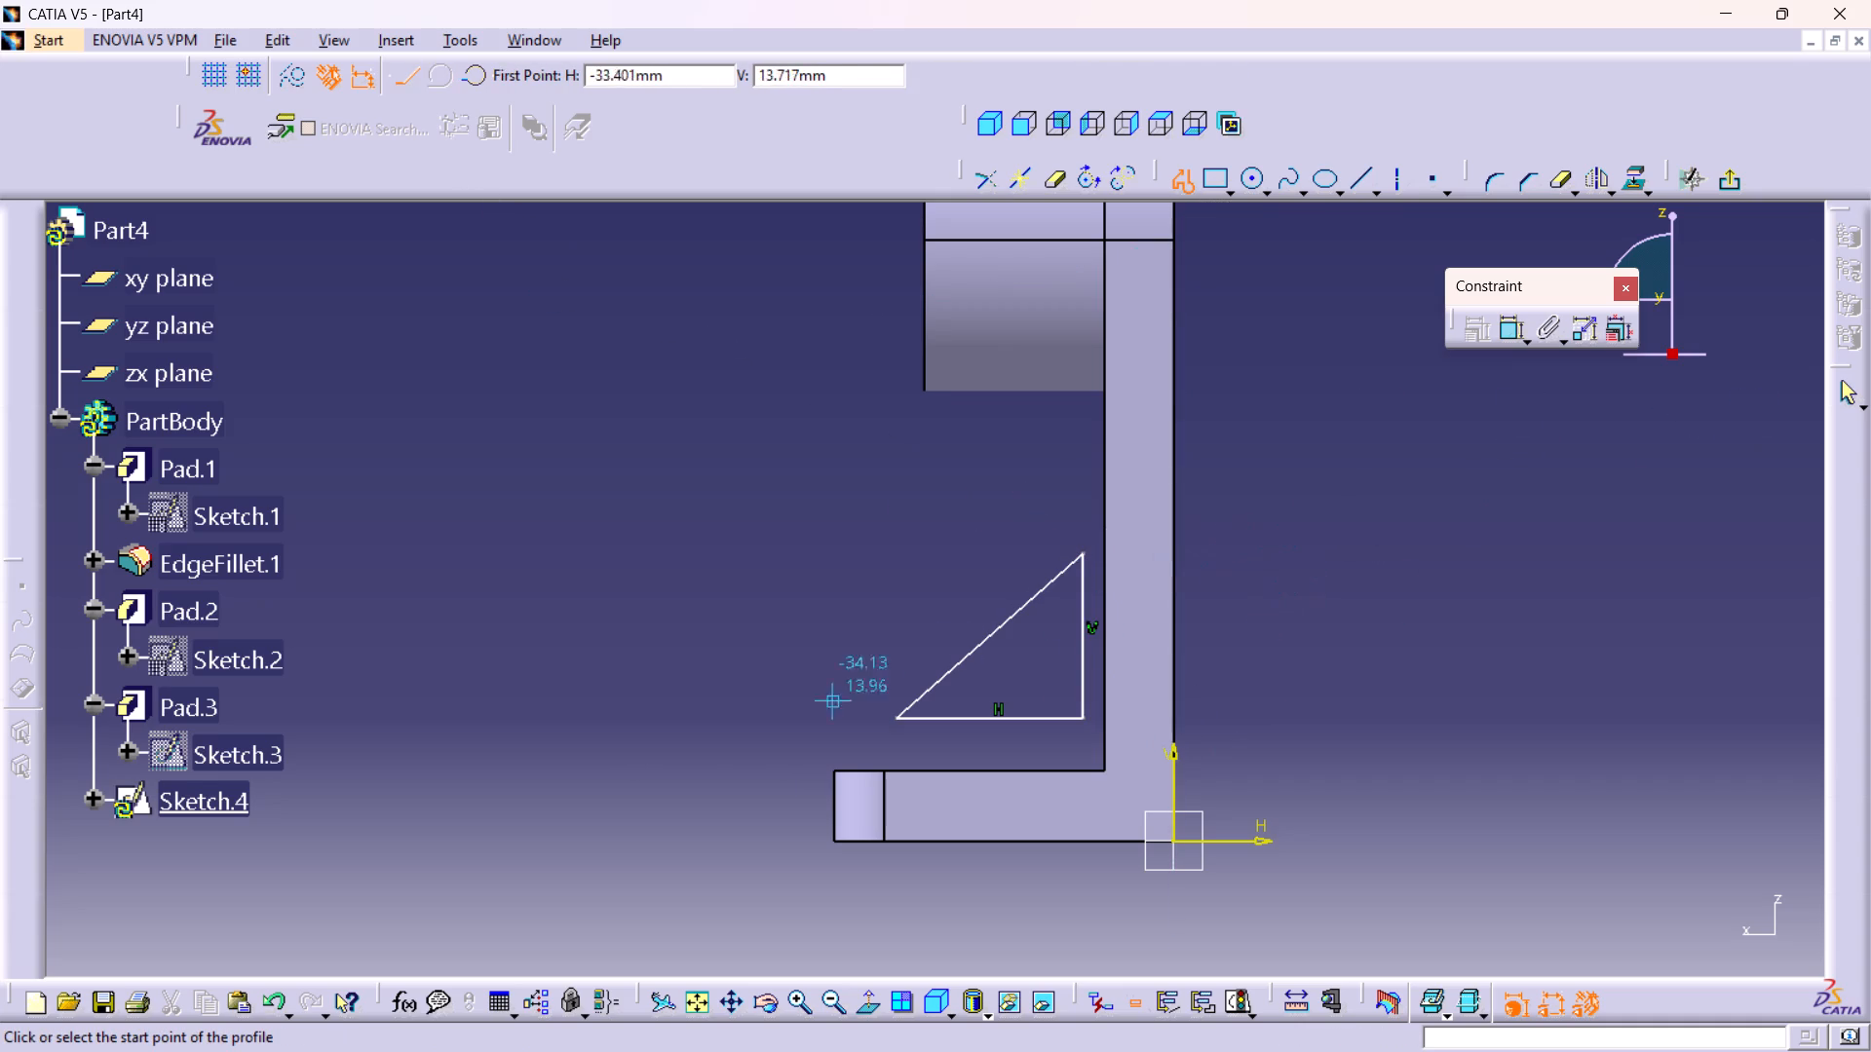
pyautogui.click(1848, 393)
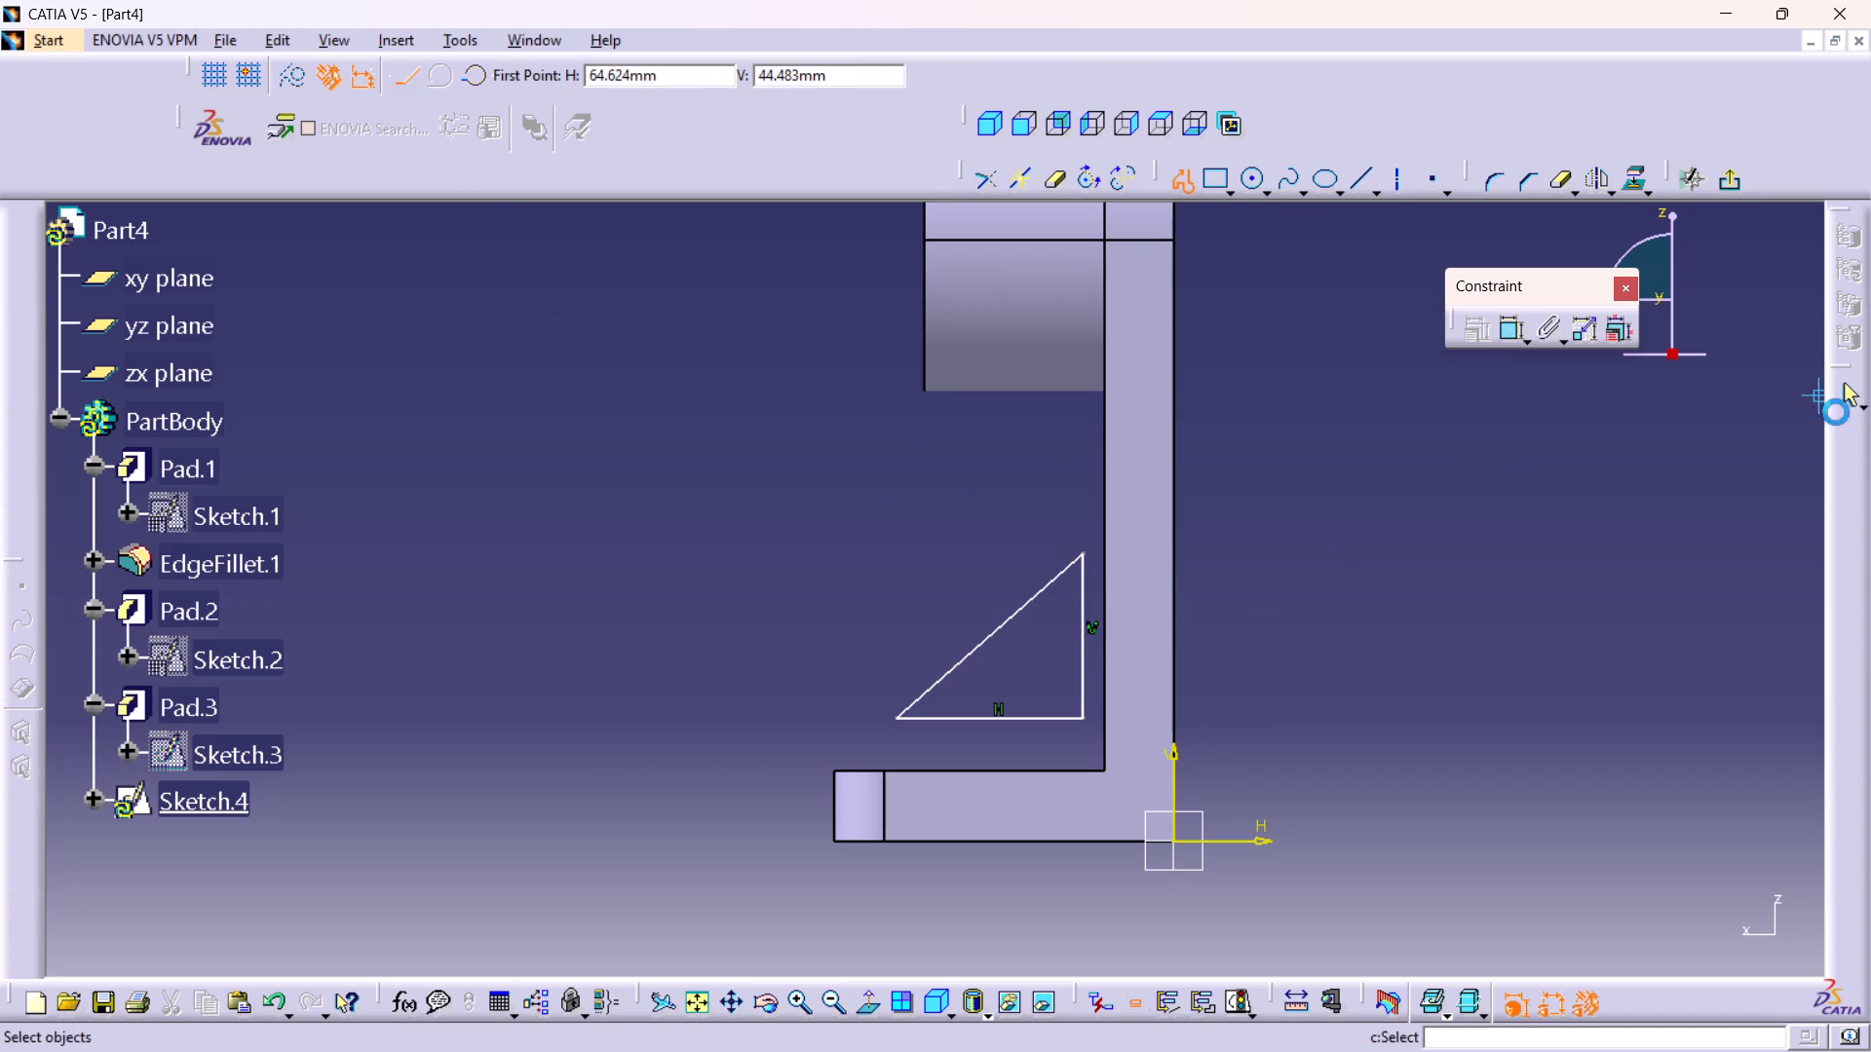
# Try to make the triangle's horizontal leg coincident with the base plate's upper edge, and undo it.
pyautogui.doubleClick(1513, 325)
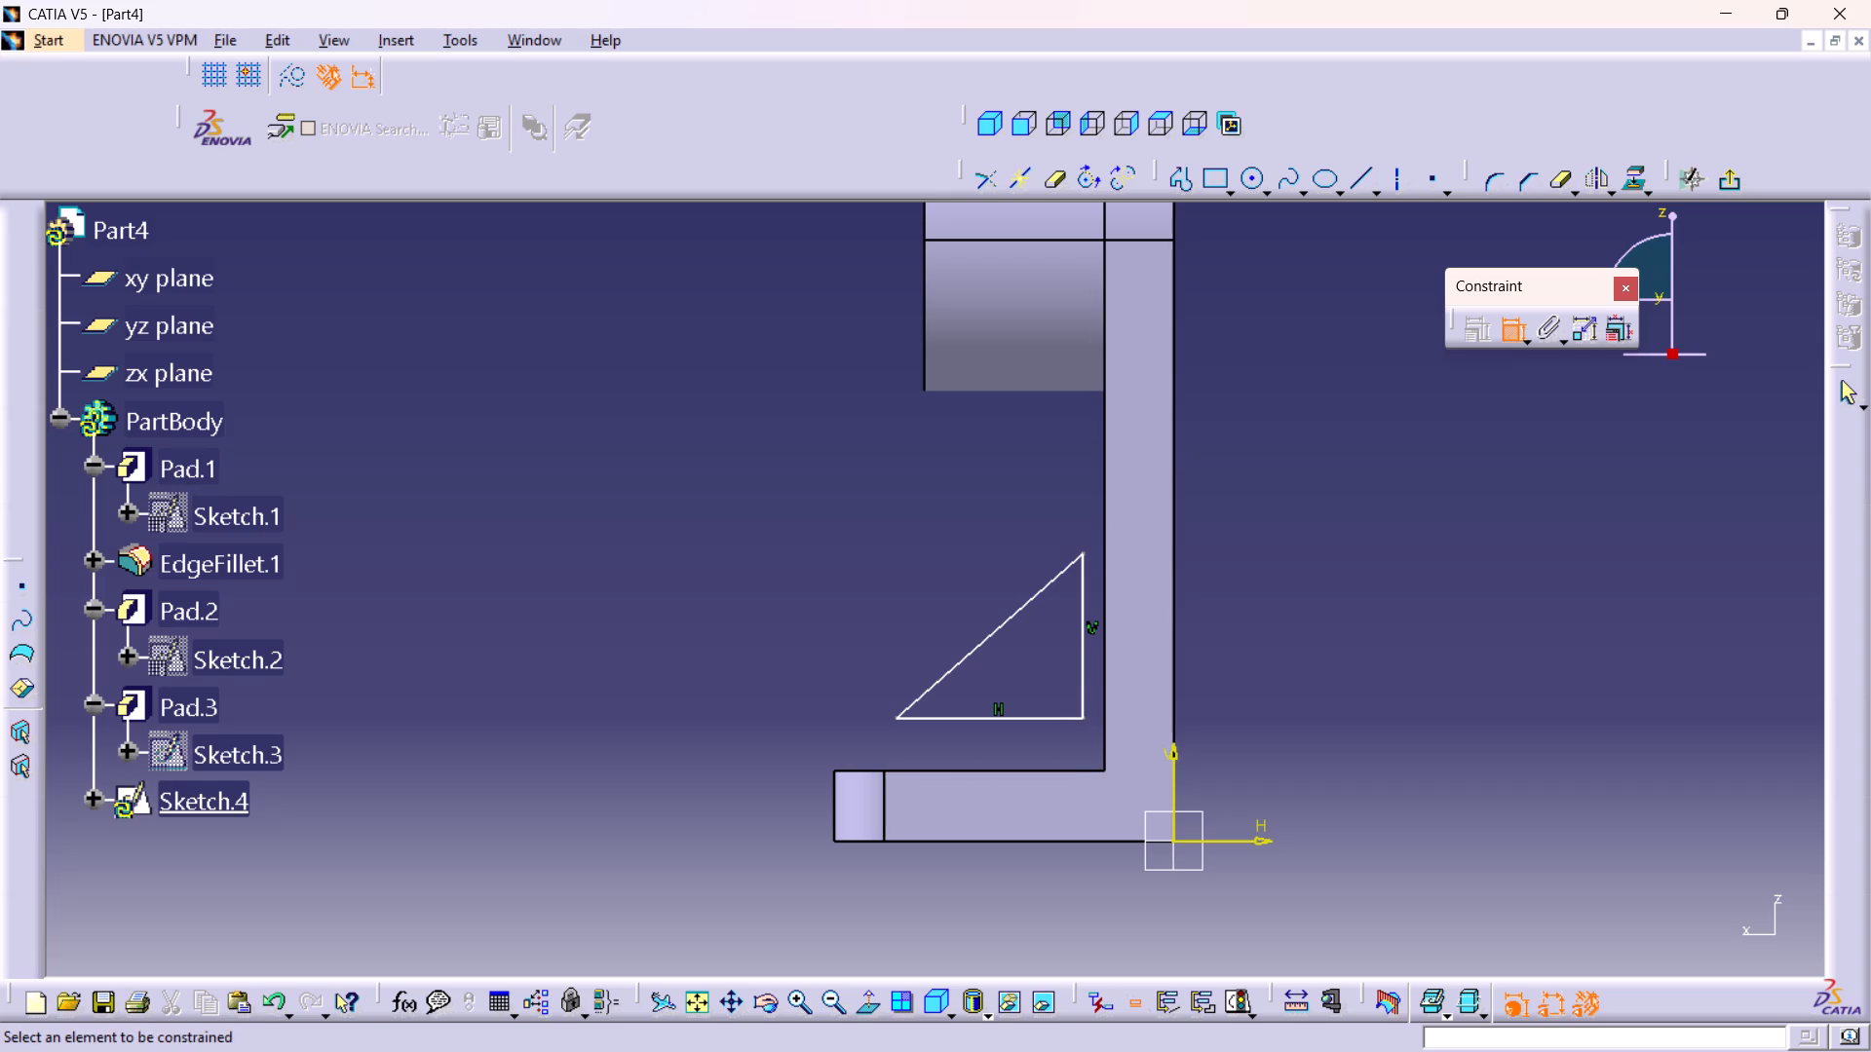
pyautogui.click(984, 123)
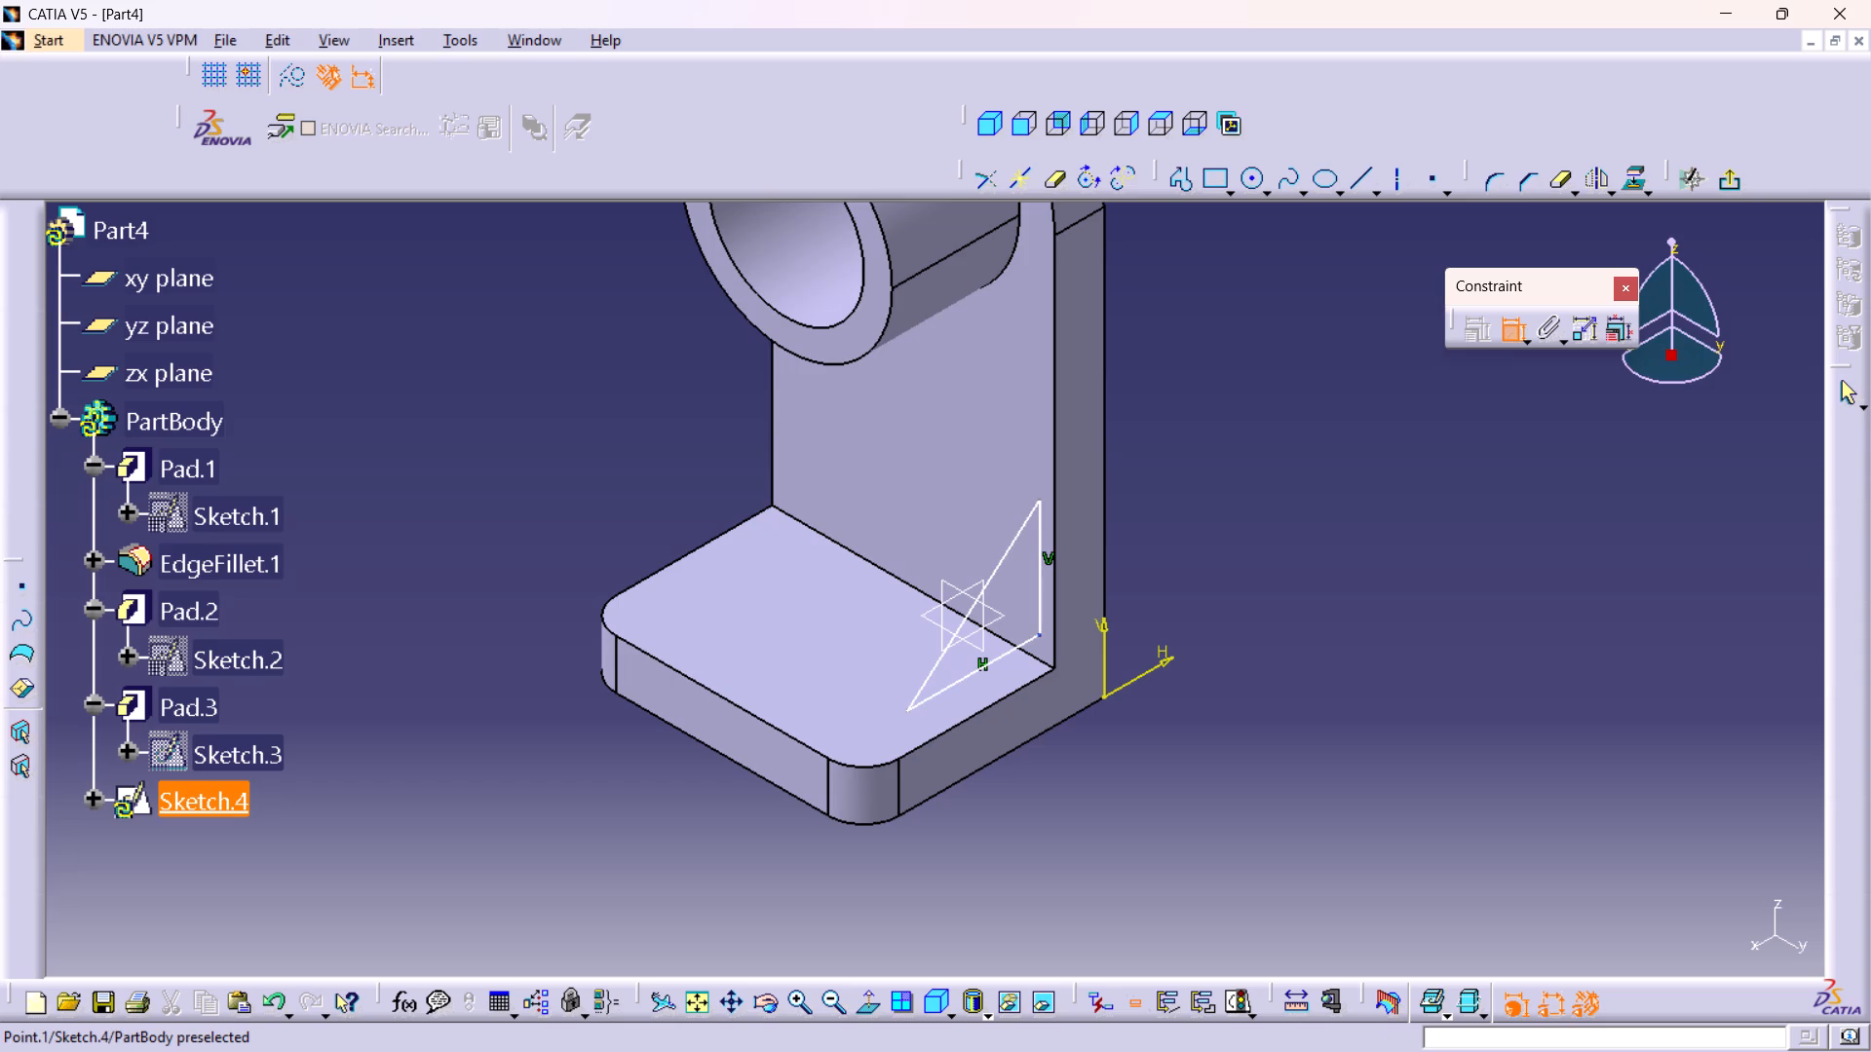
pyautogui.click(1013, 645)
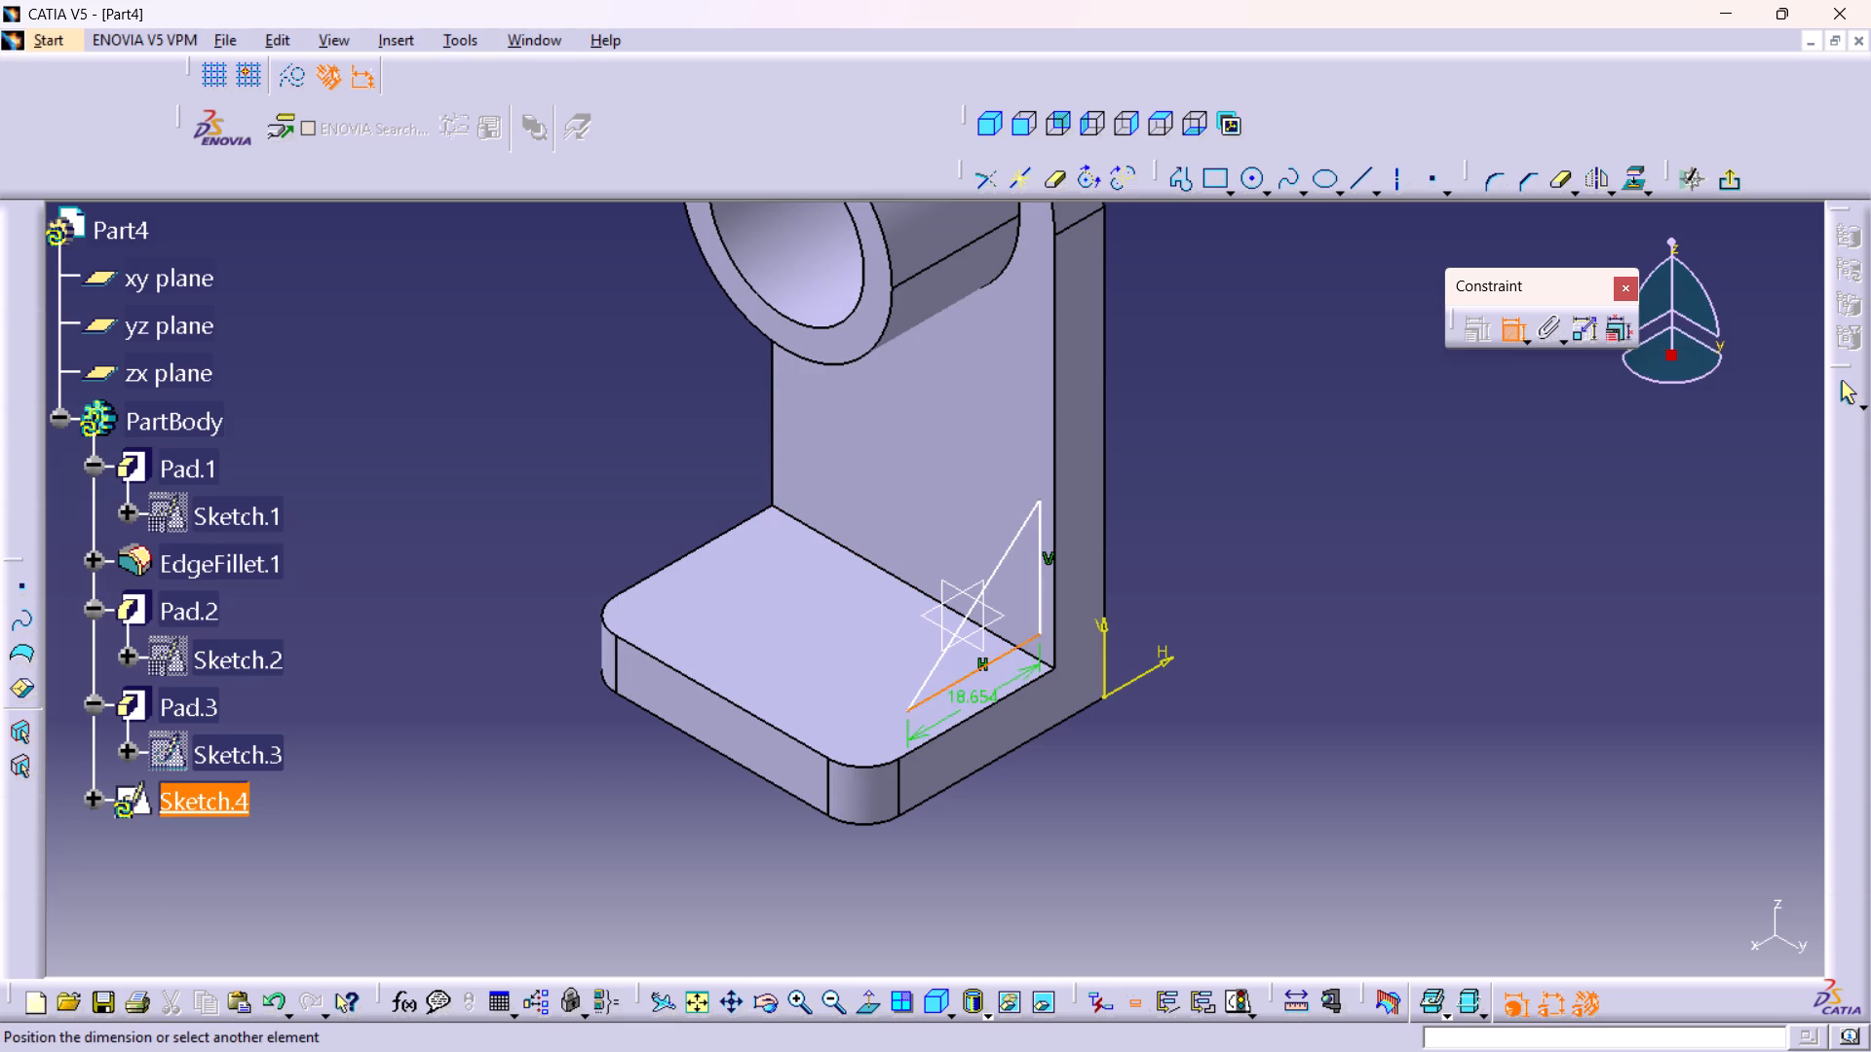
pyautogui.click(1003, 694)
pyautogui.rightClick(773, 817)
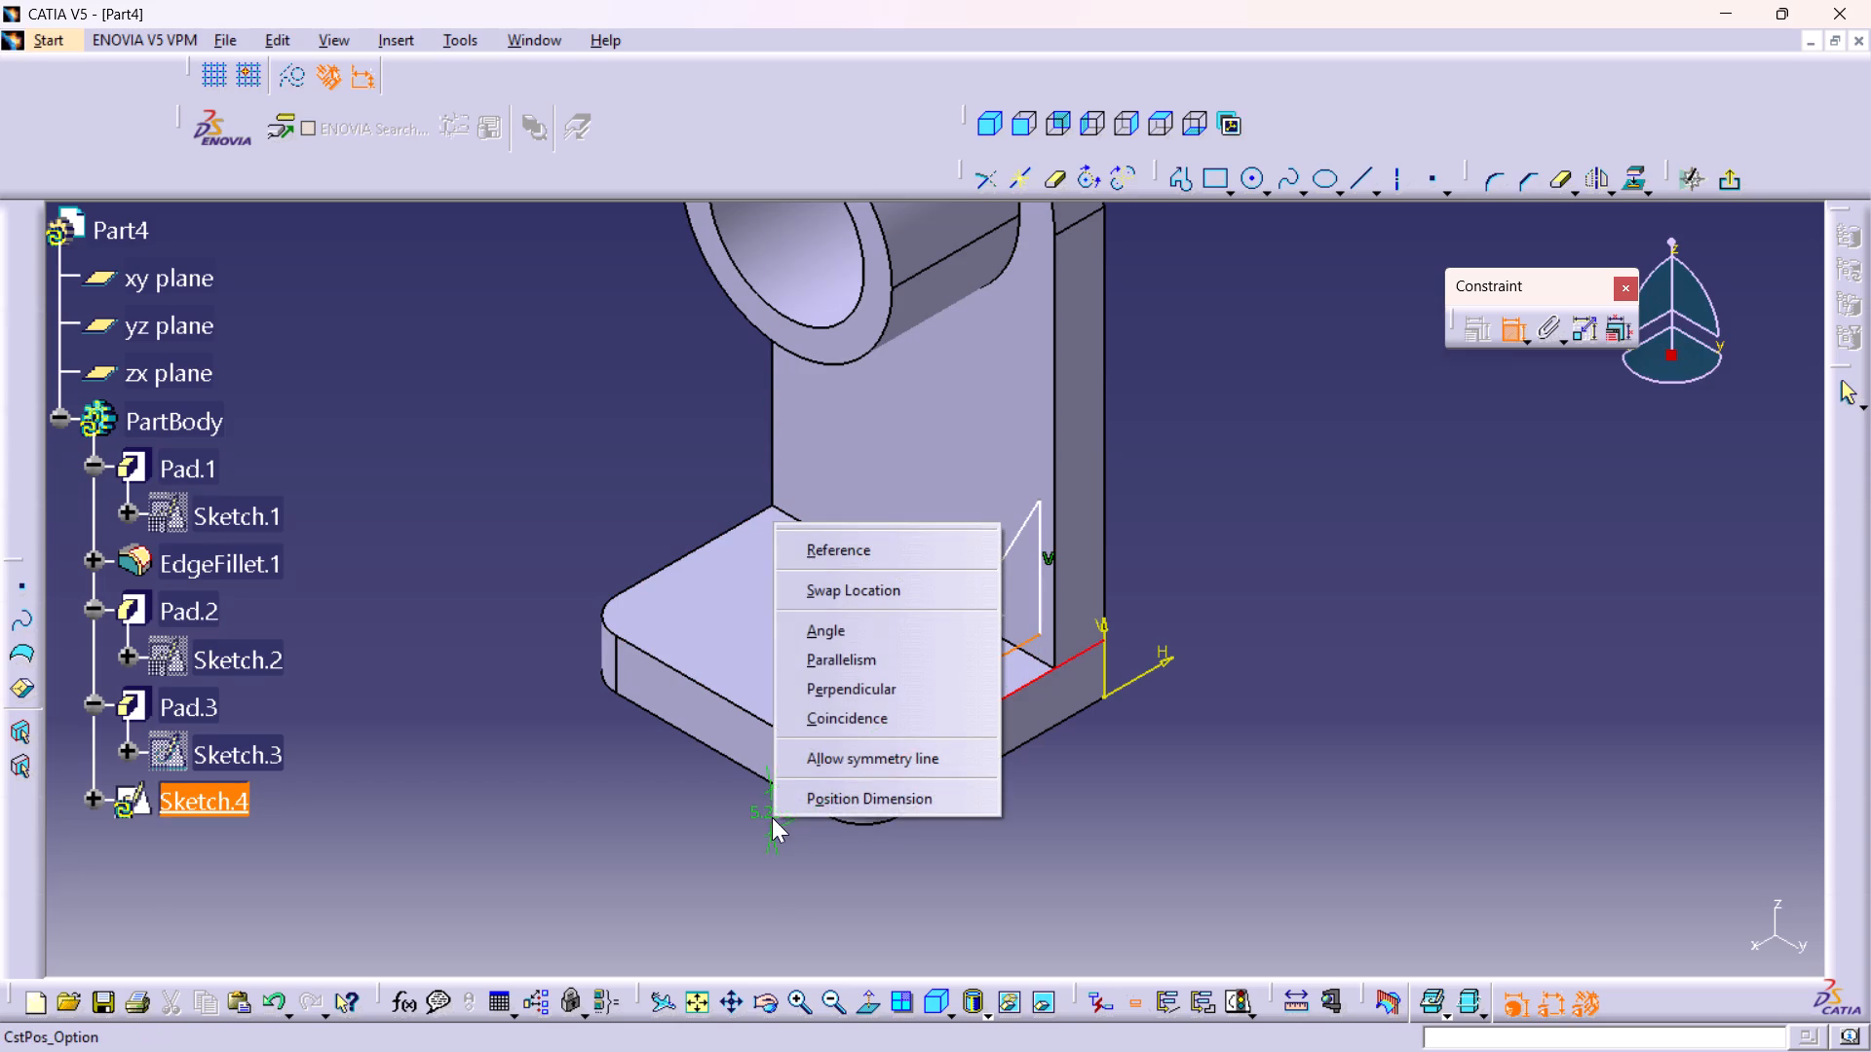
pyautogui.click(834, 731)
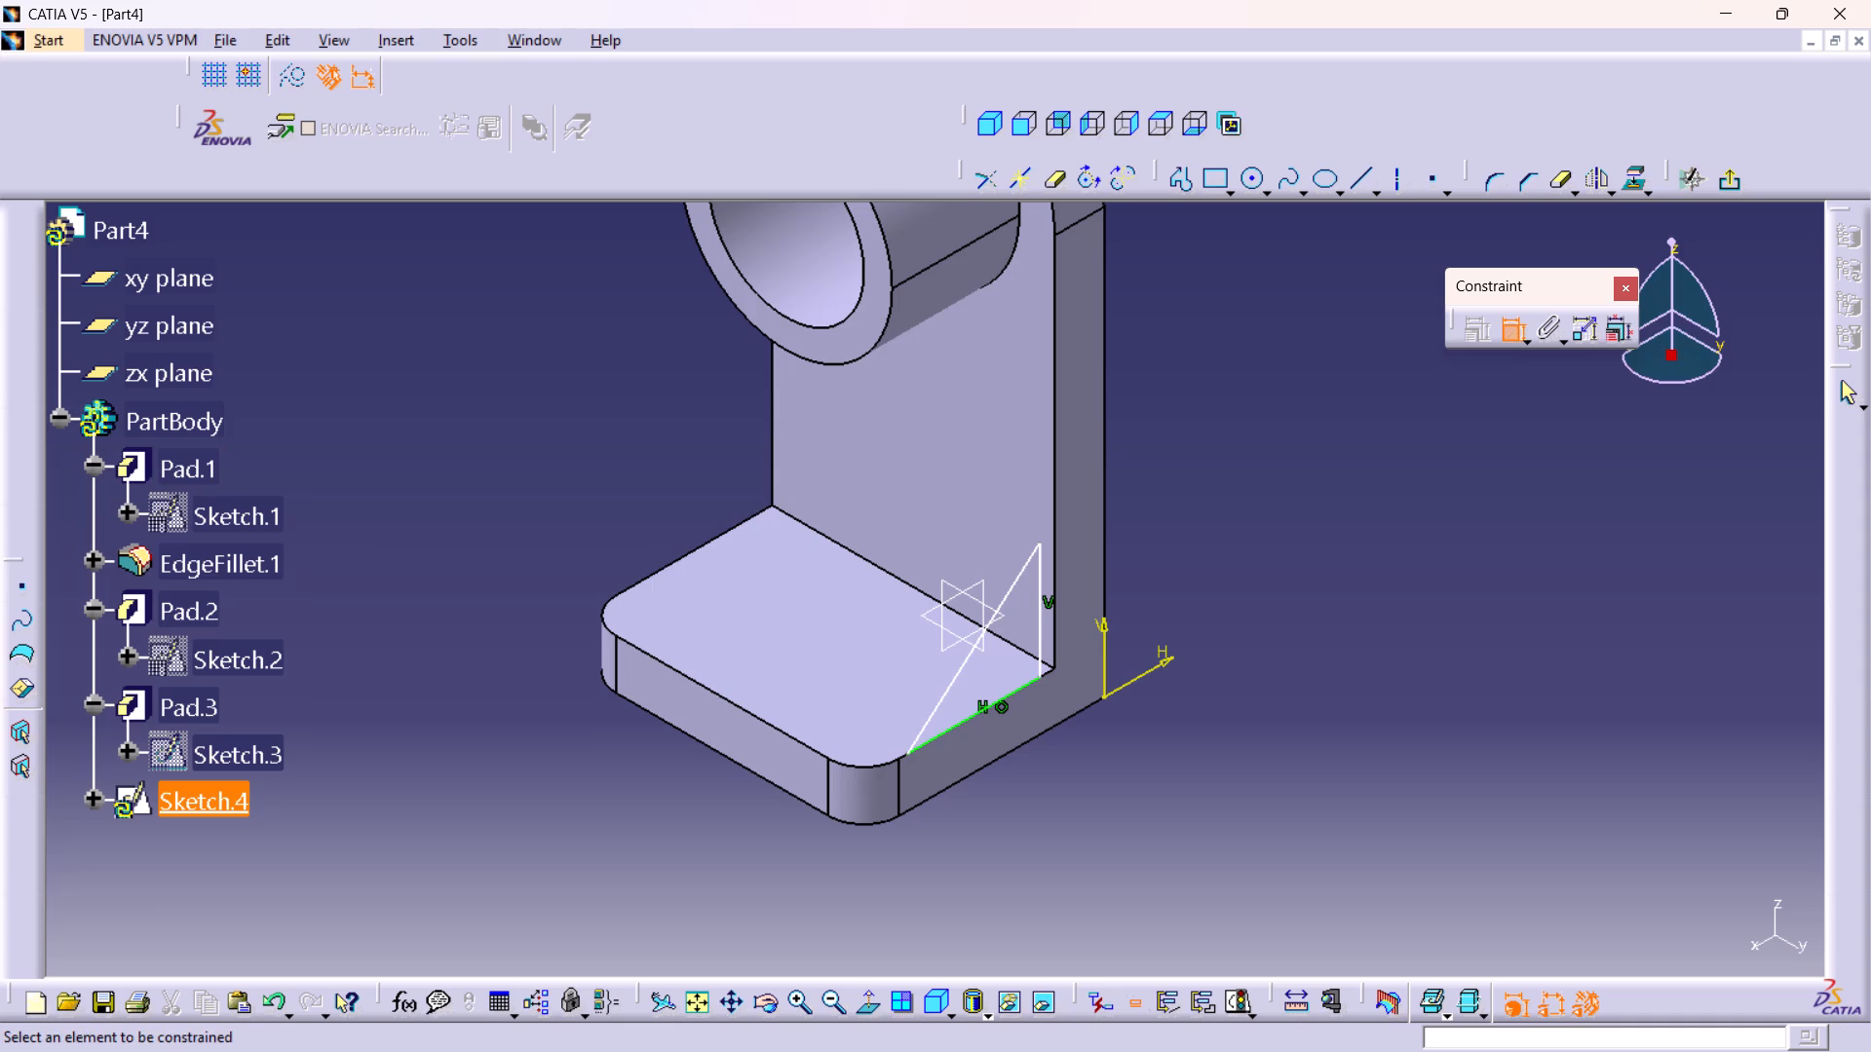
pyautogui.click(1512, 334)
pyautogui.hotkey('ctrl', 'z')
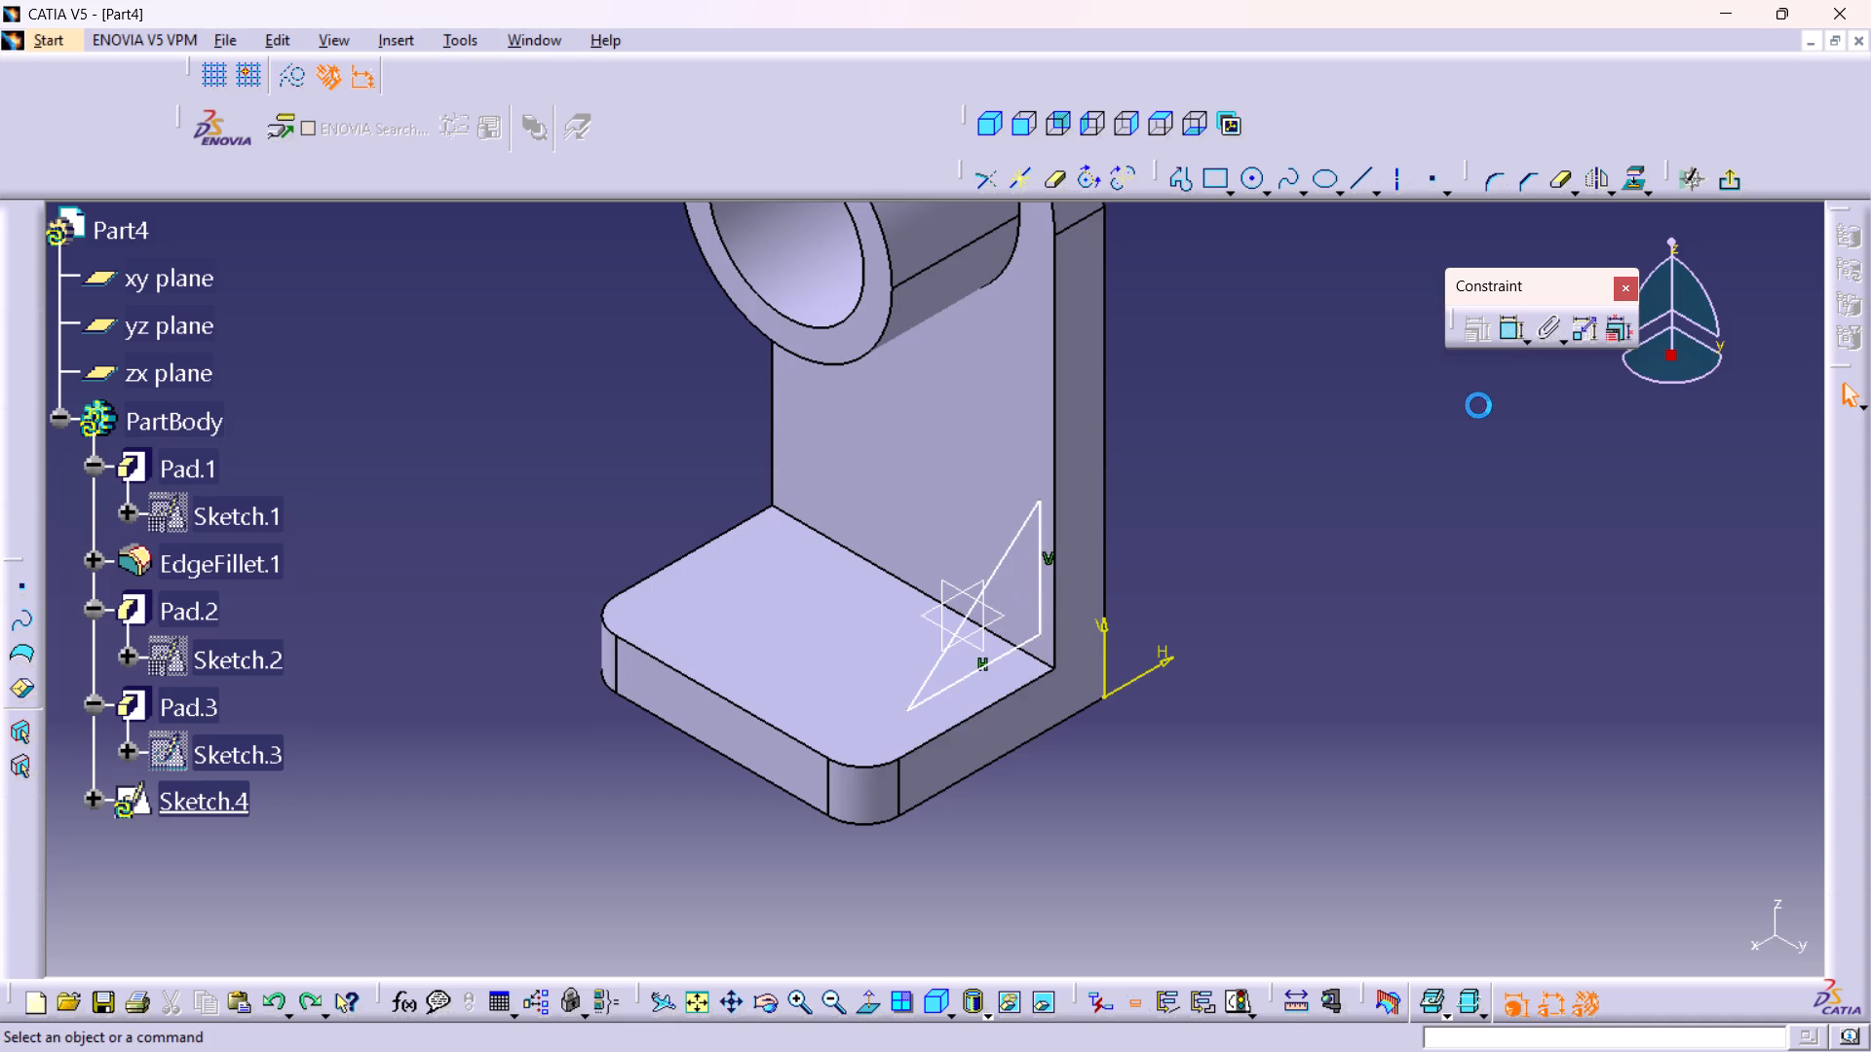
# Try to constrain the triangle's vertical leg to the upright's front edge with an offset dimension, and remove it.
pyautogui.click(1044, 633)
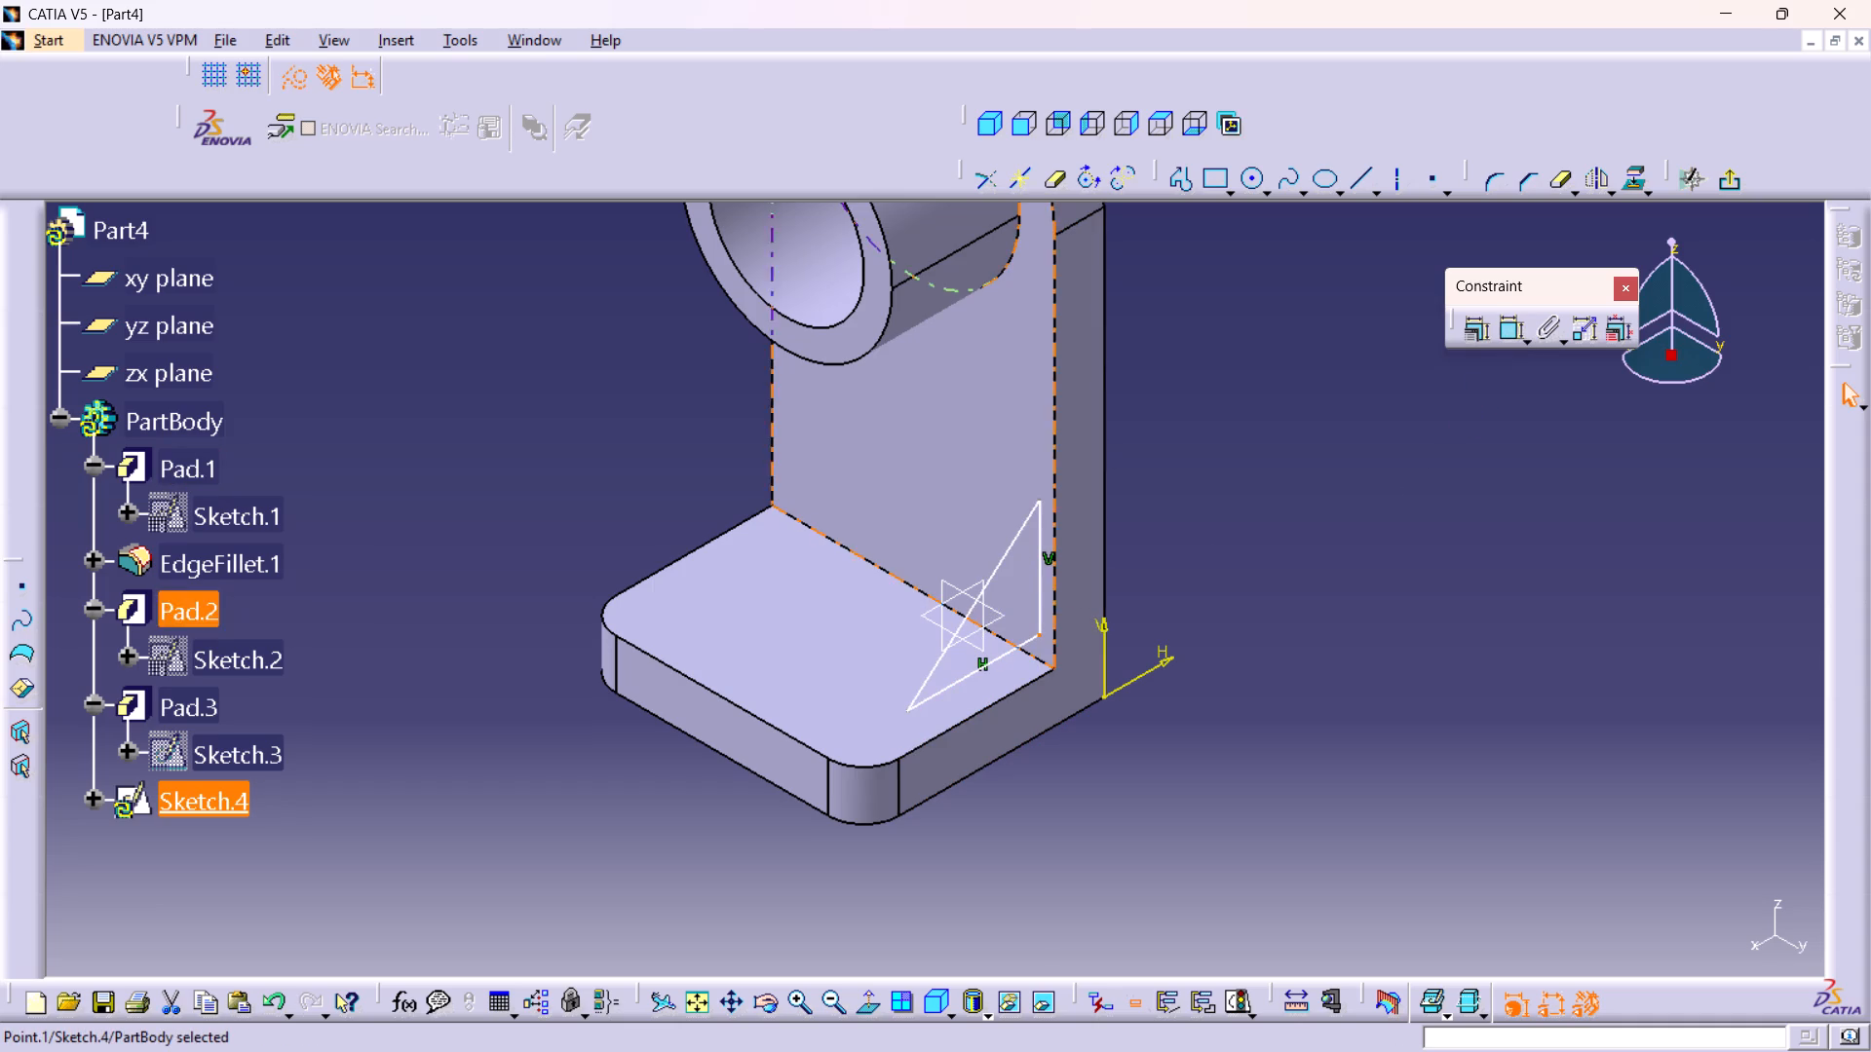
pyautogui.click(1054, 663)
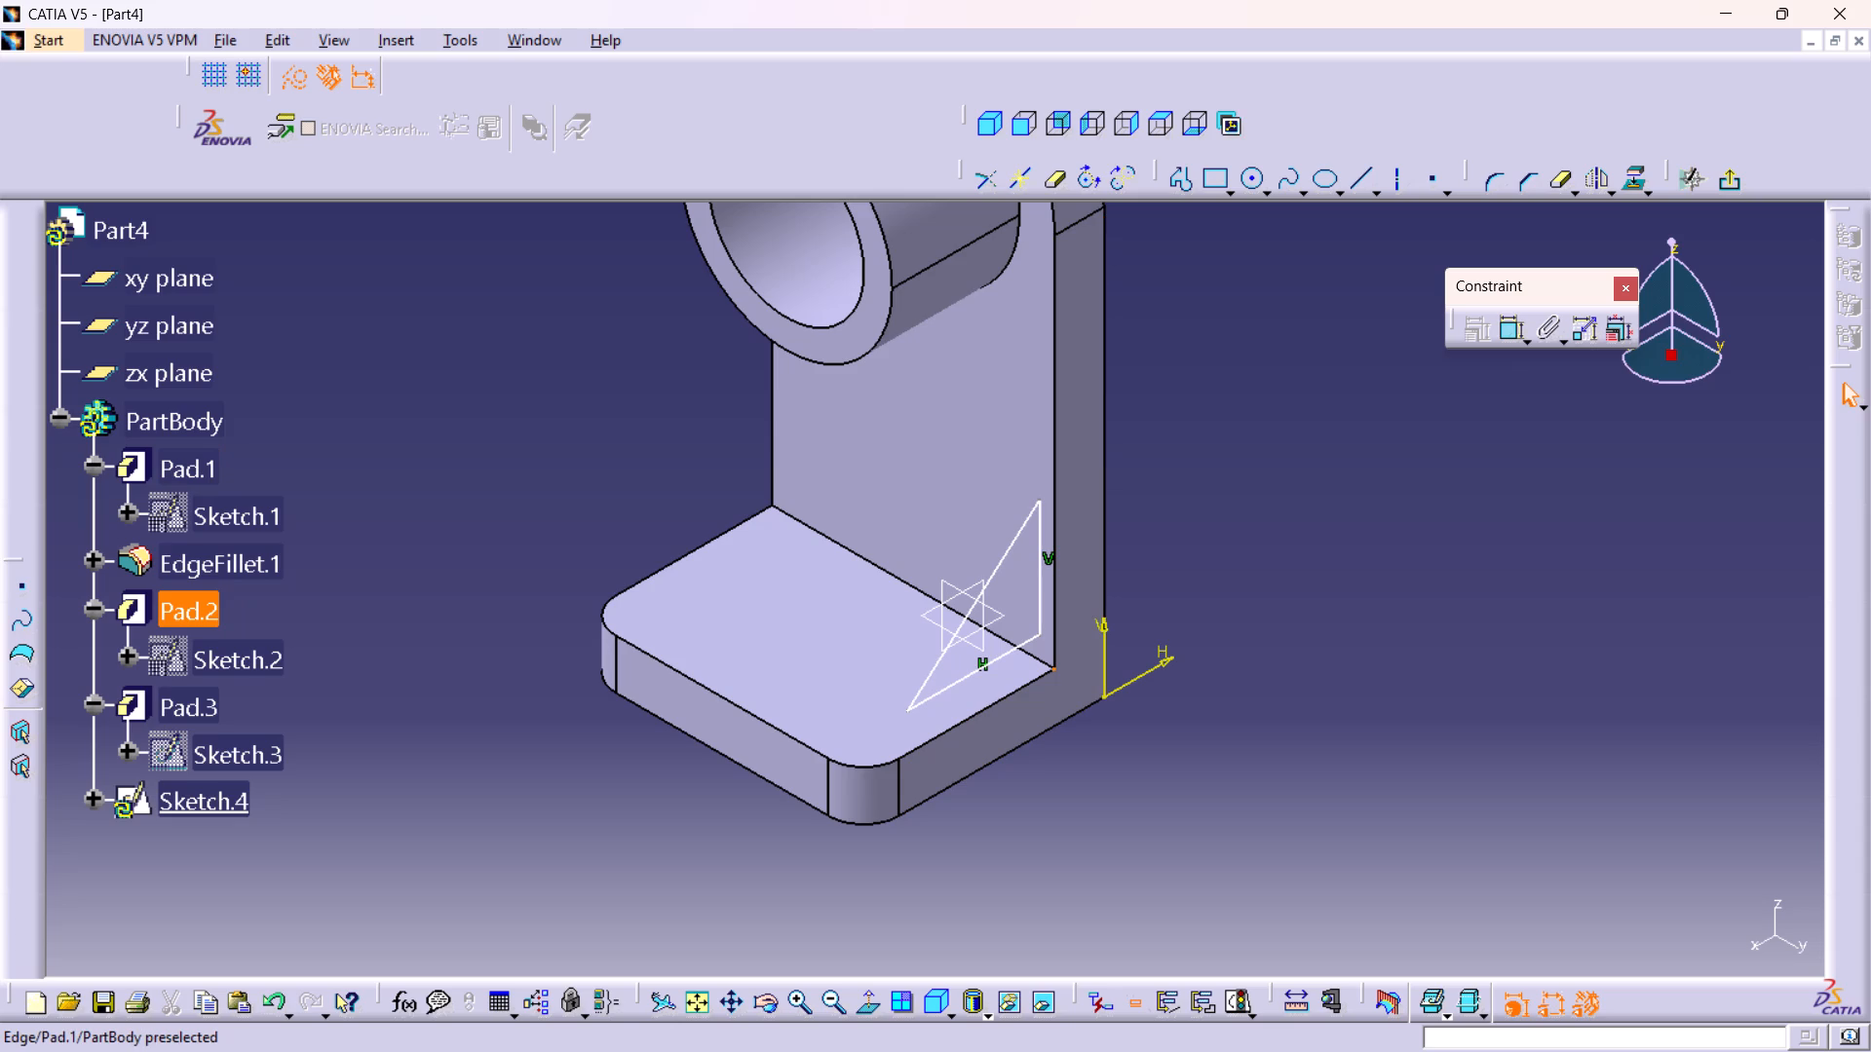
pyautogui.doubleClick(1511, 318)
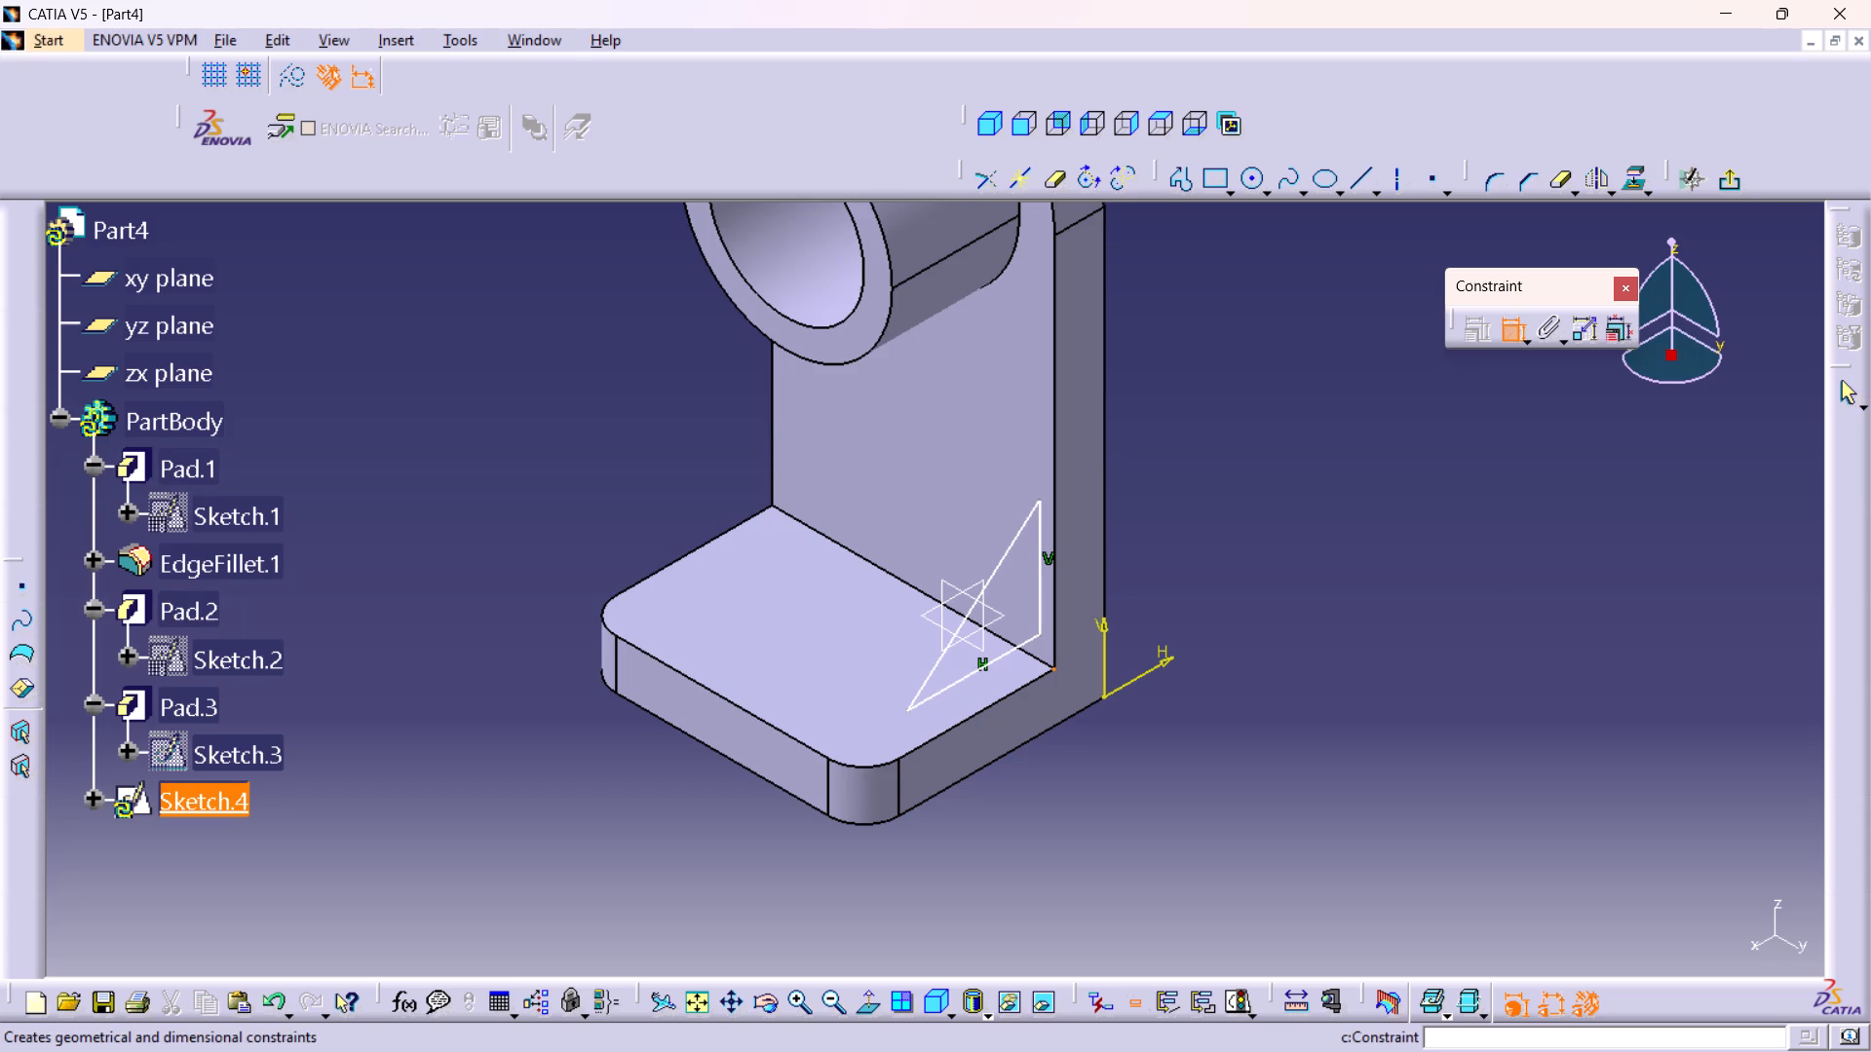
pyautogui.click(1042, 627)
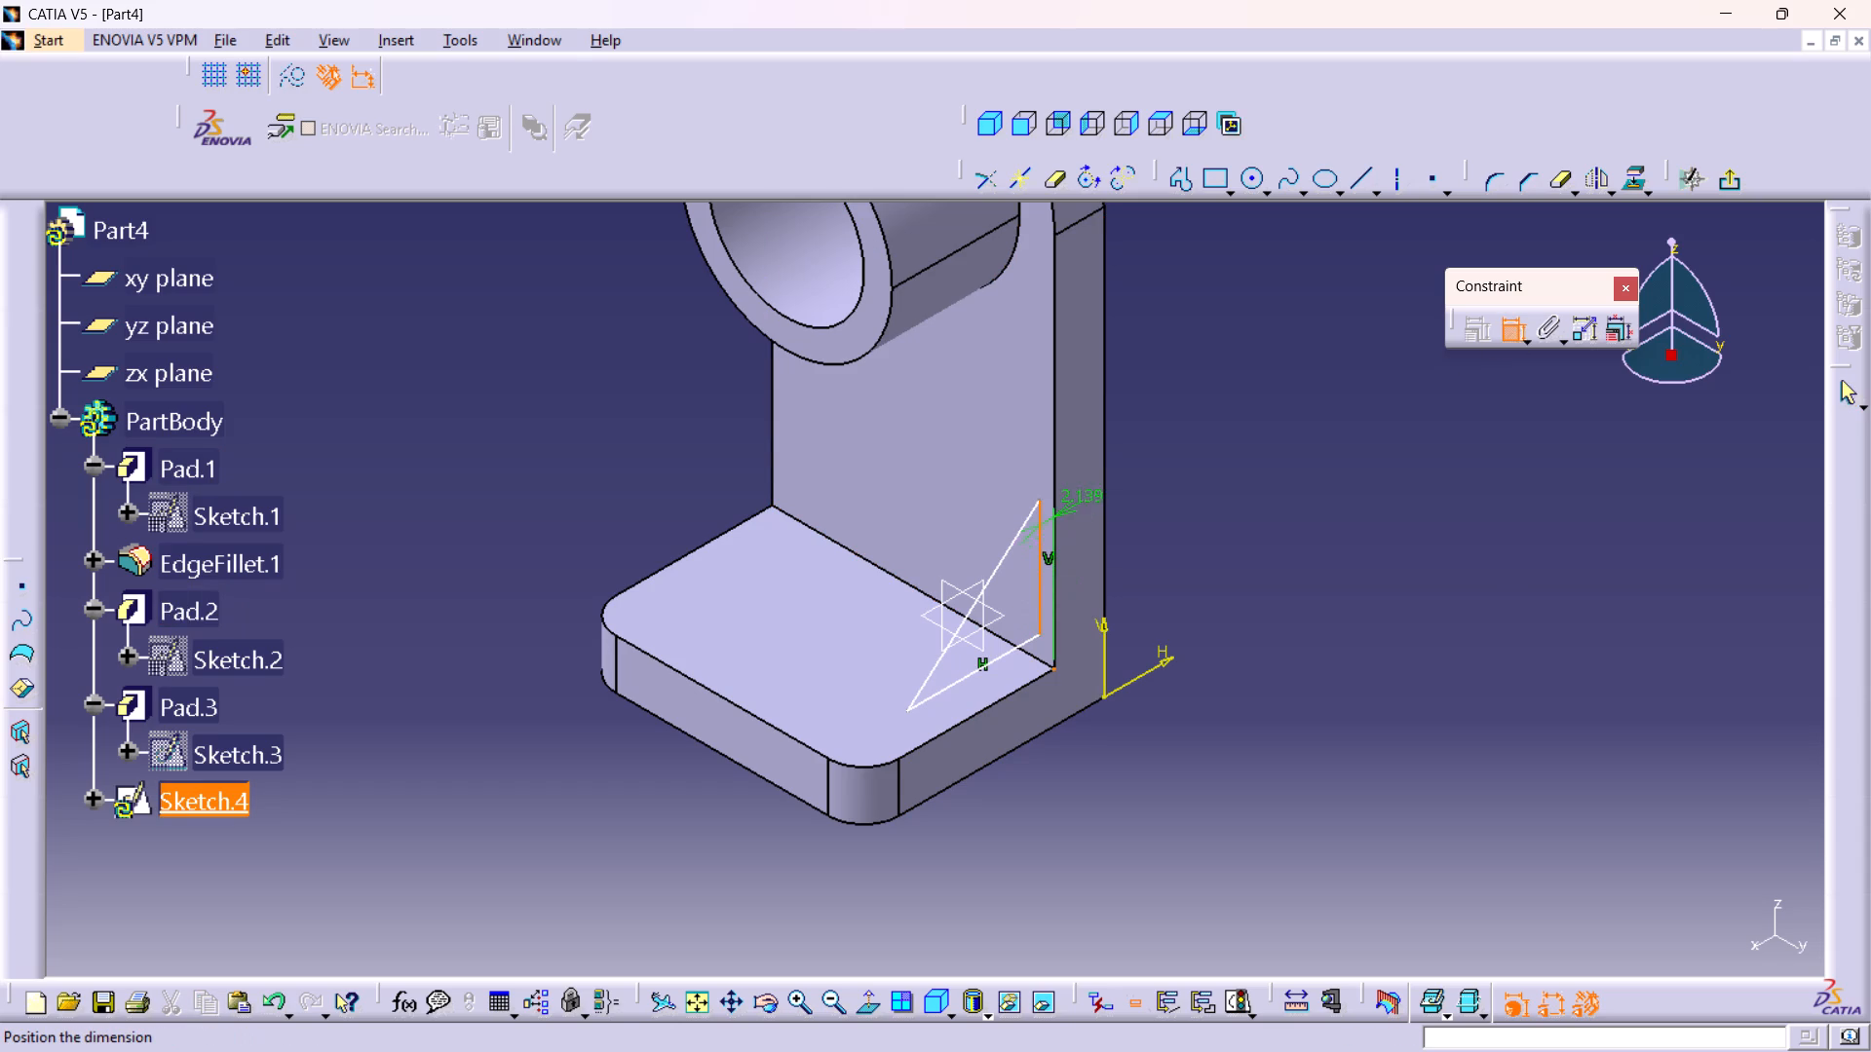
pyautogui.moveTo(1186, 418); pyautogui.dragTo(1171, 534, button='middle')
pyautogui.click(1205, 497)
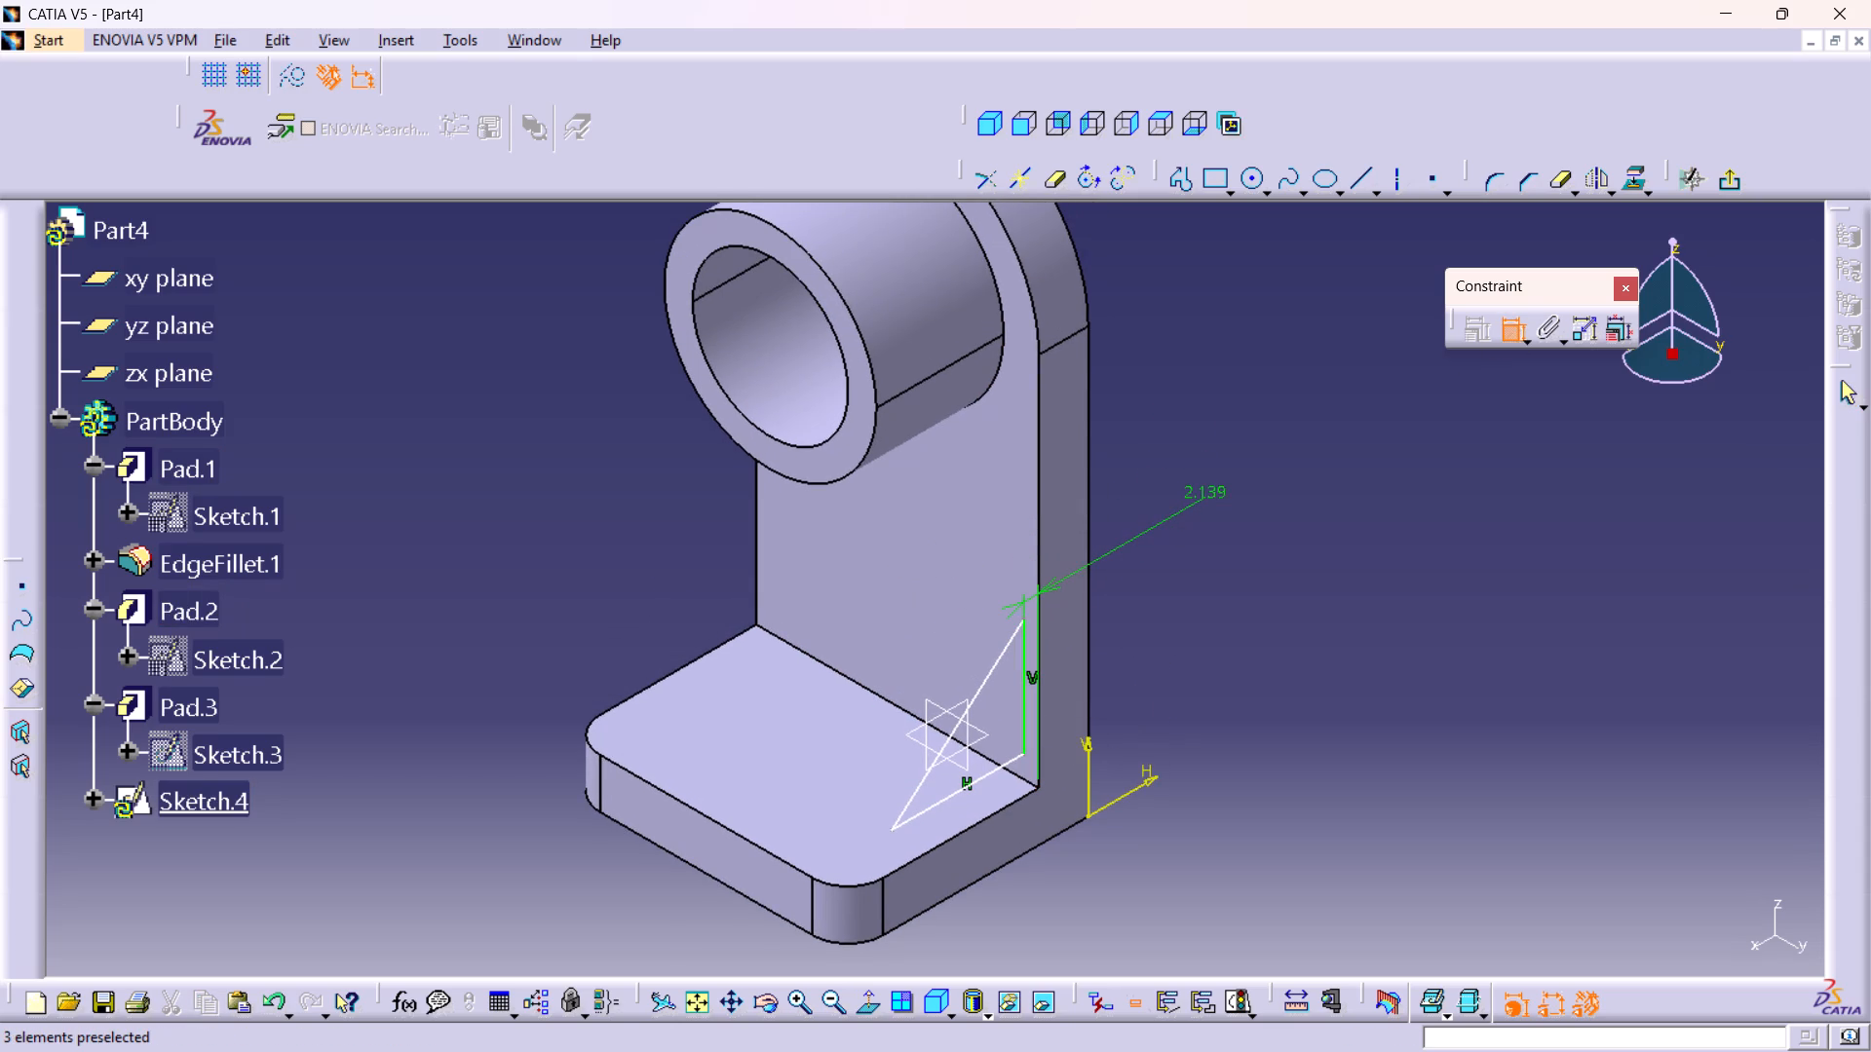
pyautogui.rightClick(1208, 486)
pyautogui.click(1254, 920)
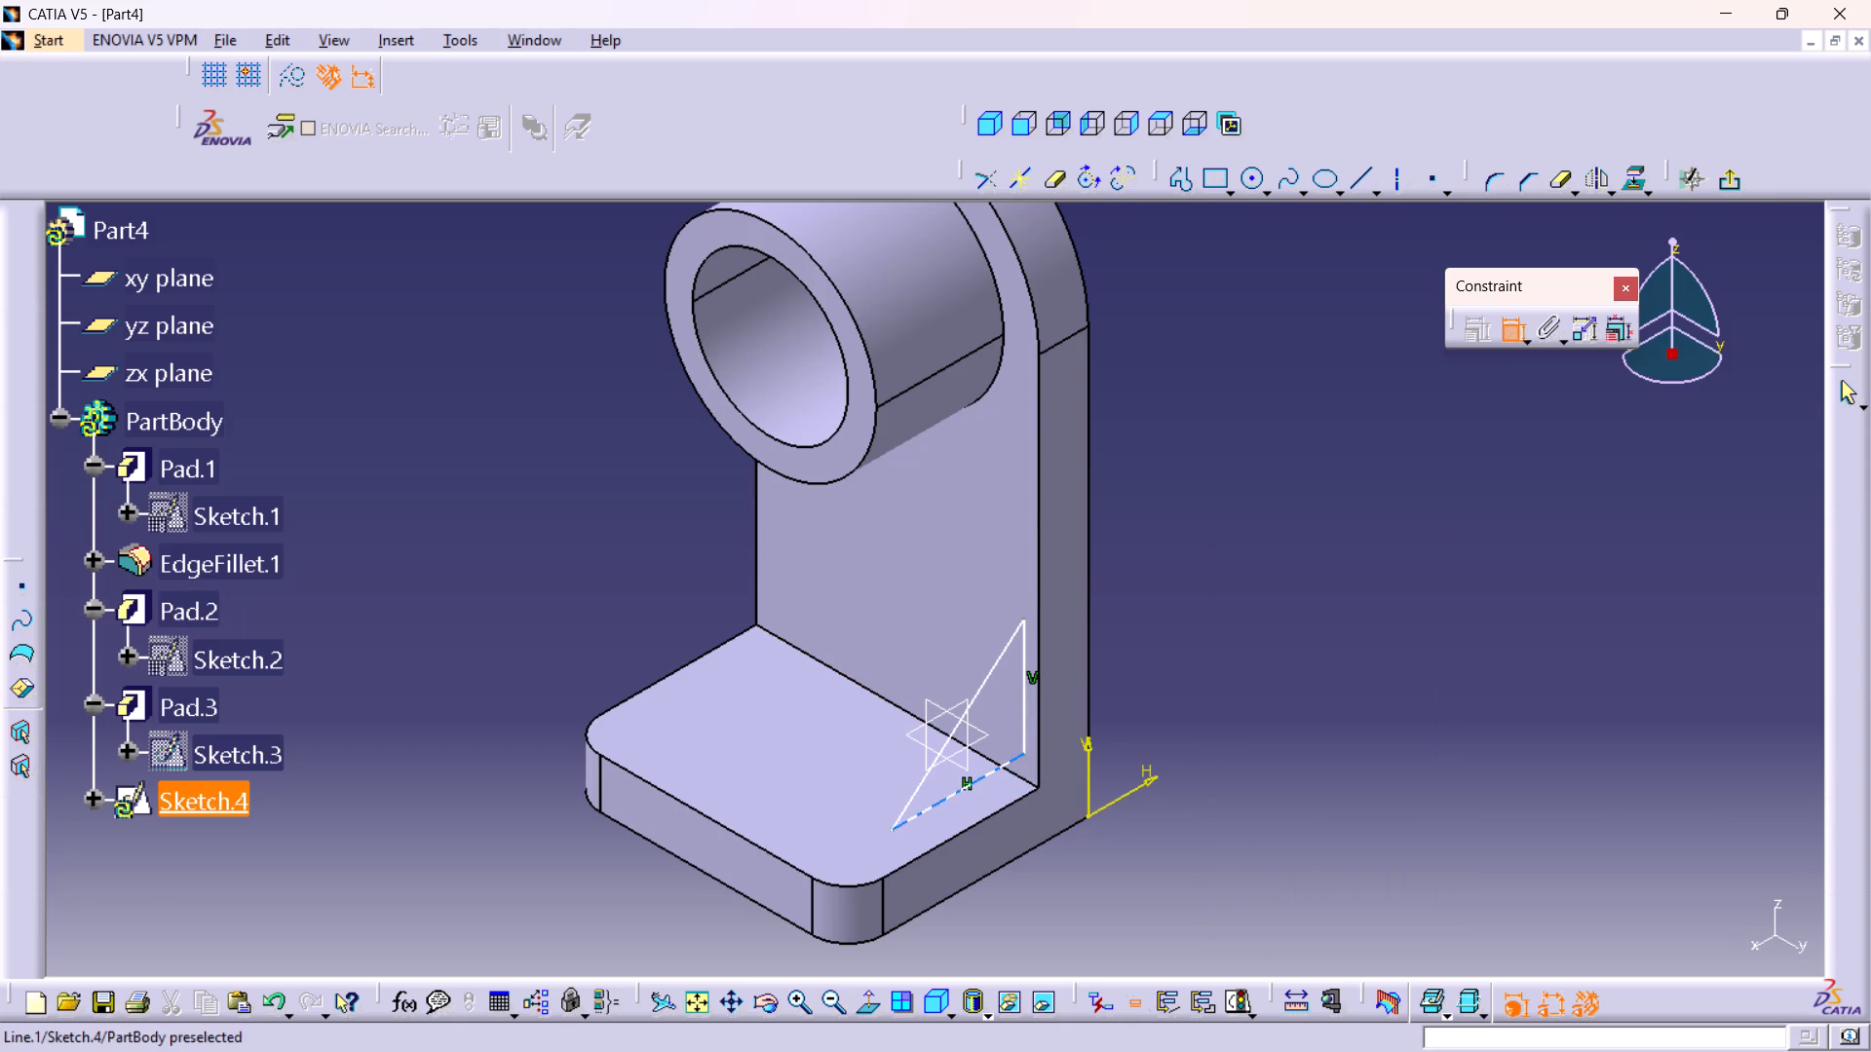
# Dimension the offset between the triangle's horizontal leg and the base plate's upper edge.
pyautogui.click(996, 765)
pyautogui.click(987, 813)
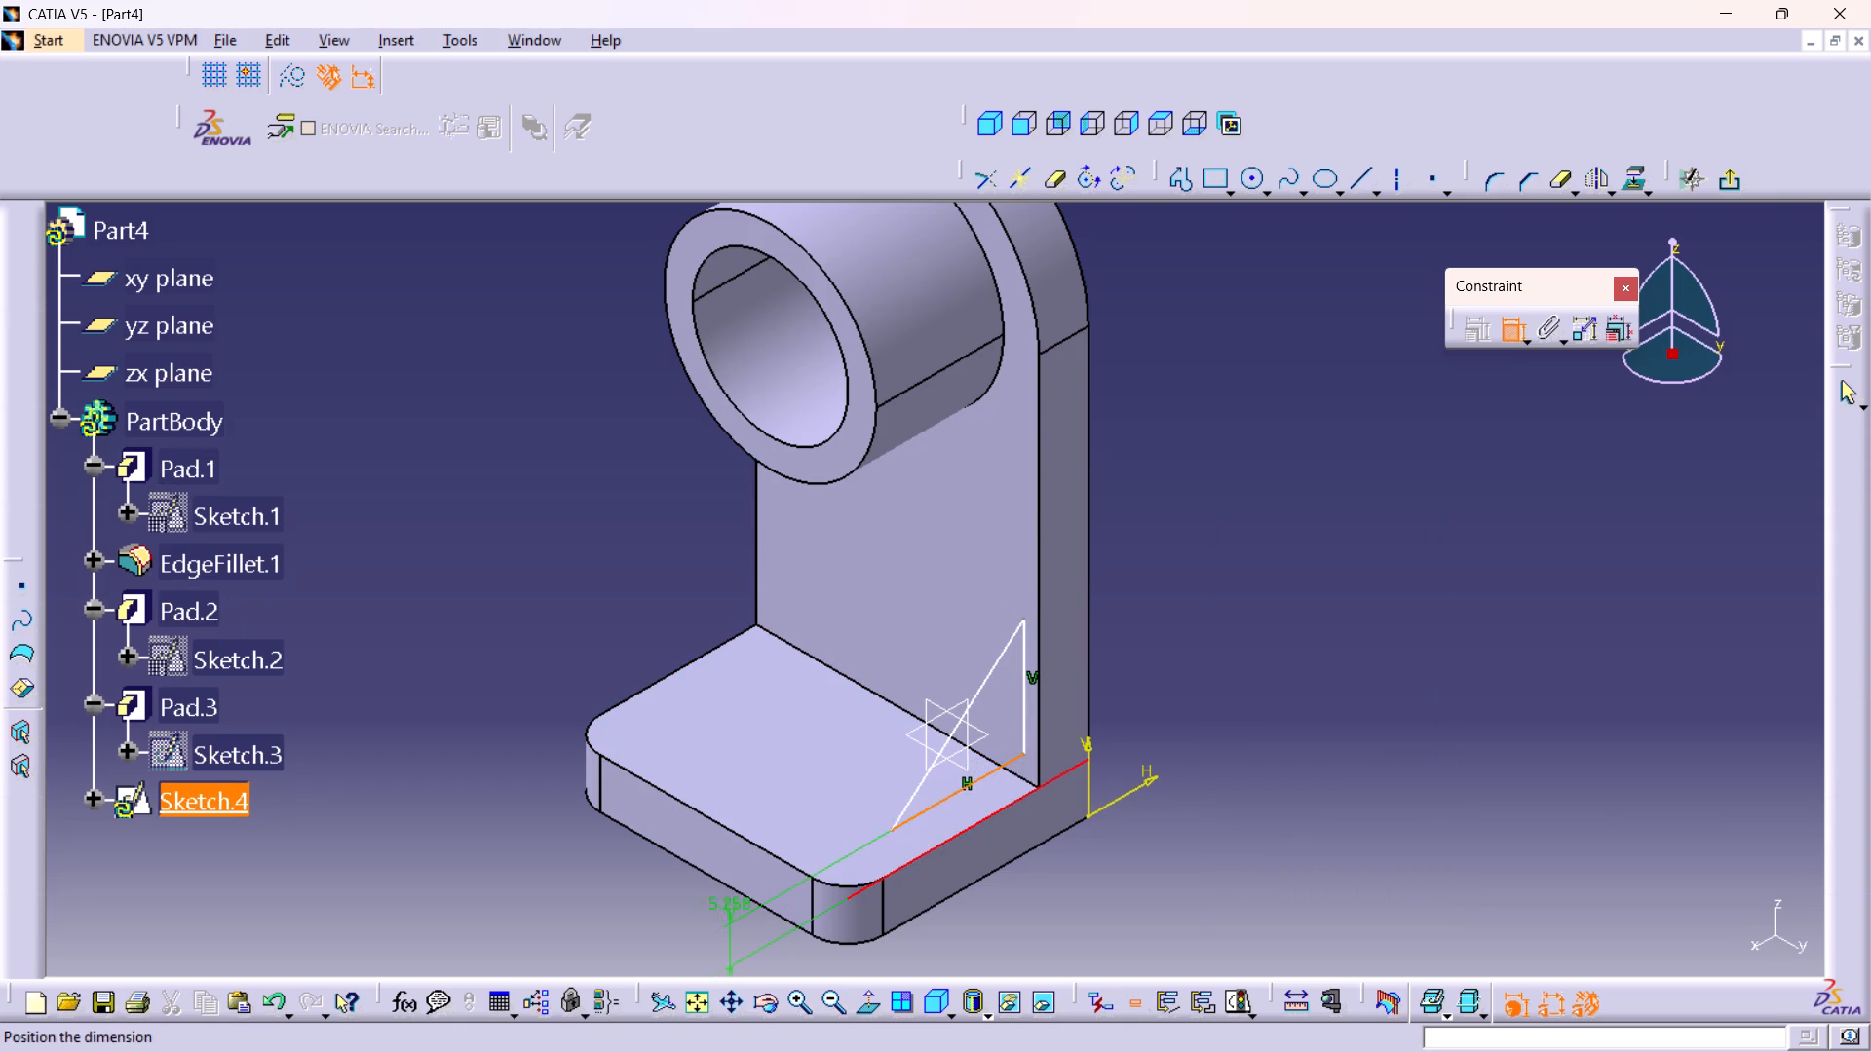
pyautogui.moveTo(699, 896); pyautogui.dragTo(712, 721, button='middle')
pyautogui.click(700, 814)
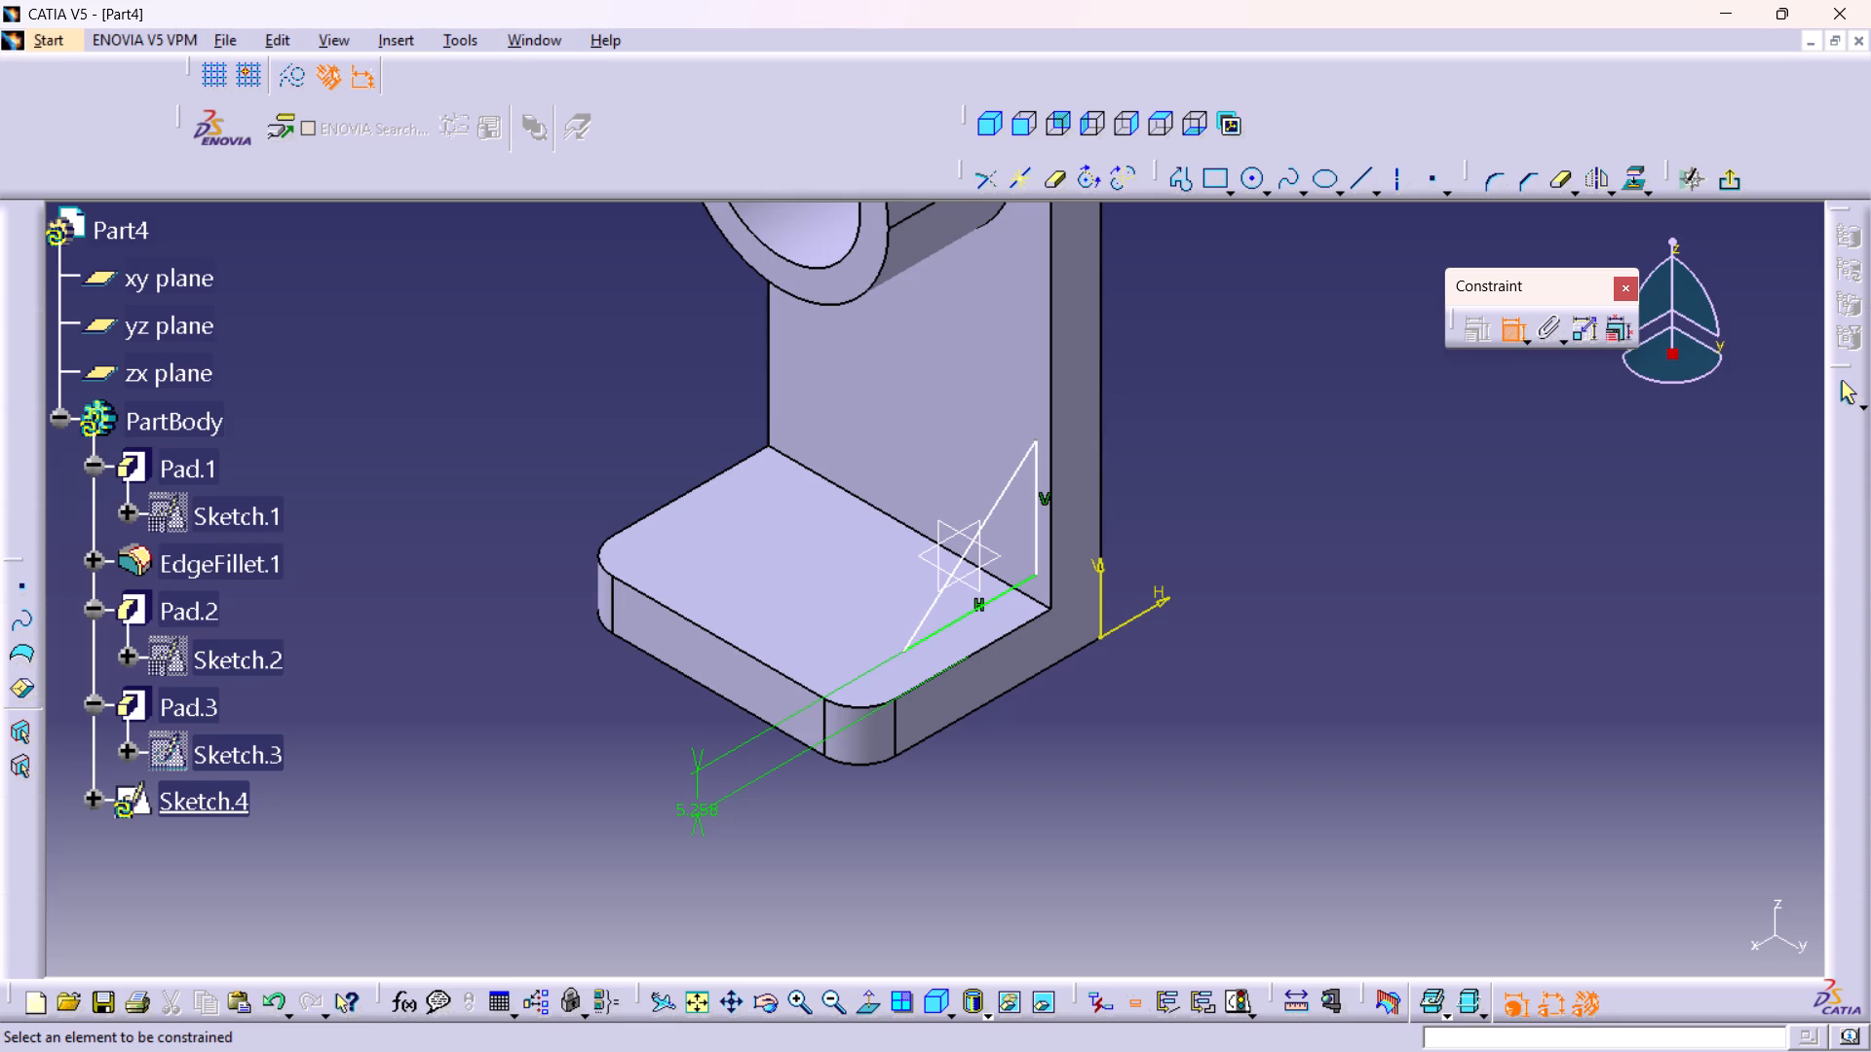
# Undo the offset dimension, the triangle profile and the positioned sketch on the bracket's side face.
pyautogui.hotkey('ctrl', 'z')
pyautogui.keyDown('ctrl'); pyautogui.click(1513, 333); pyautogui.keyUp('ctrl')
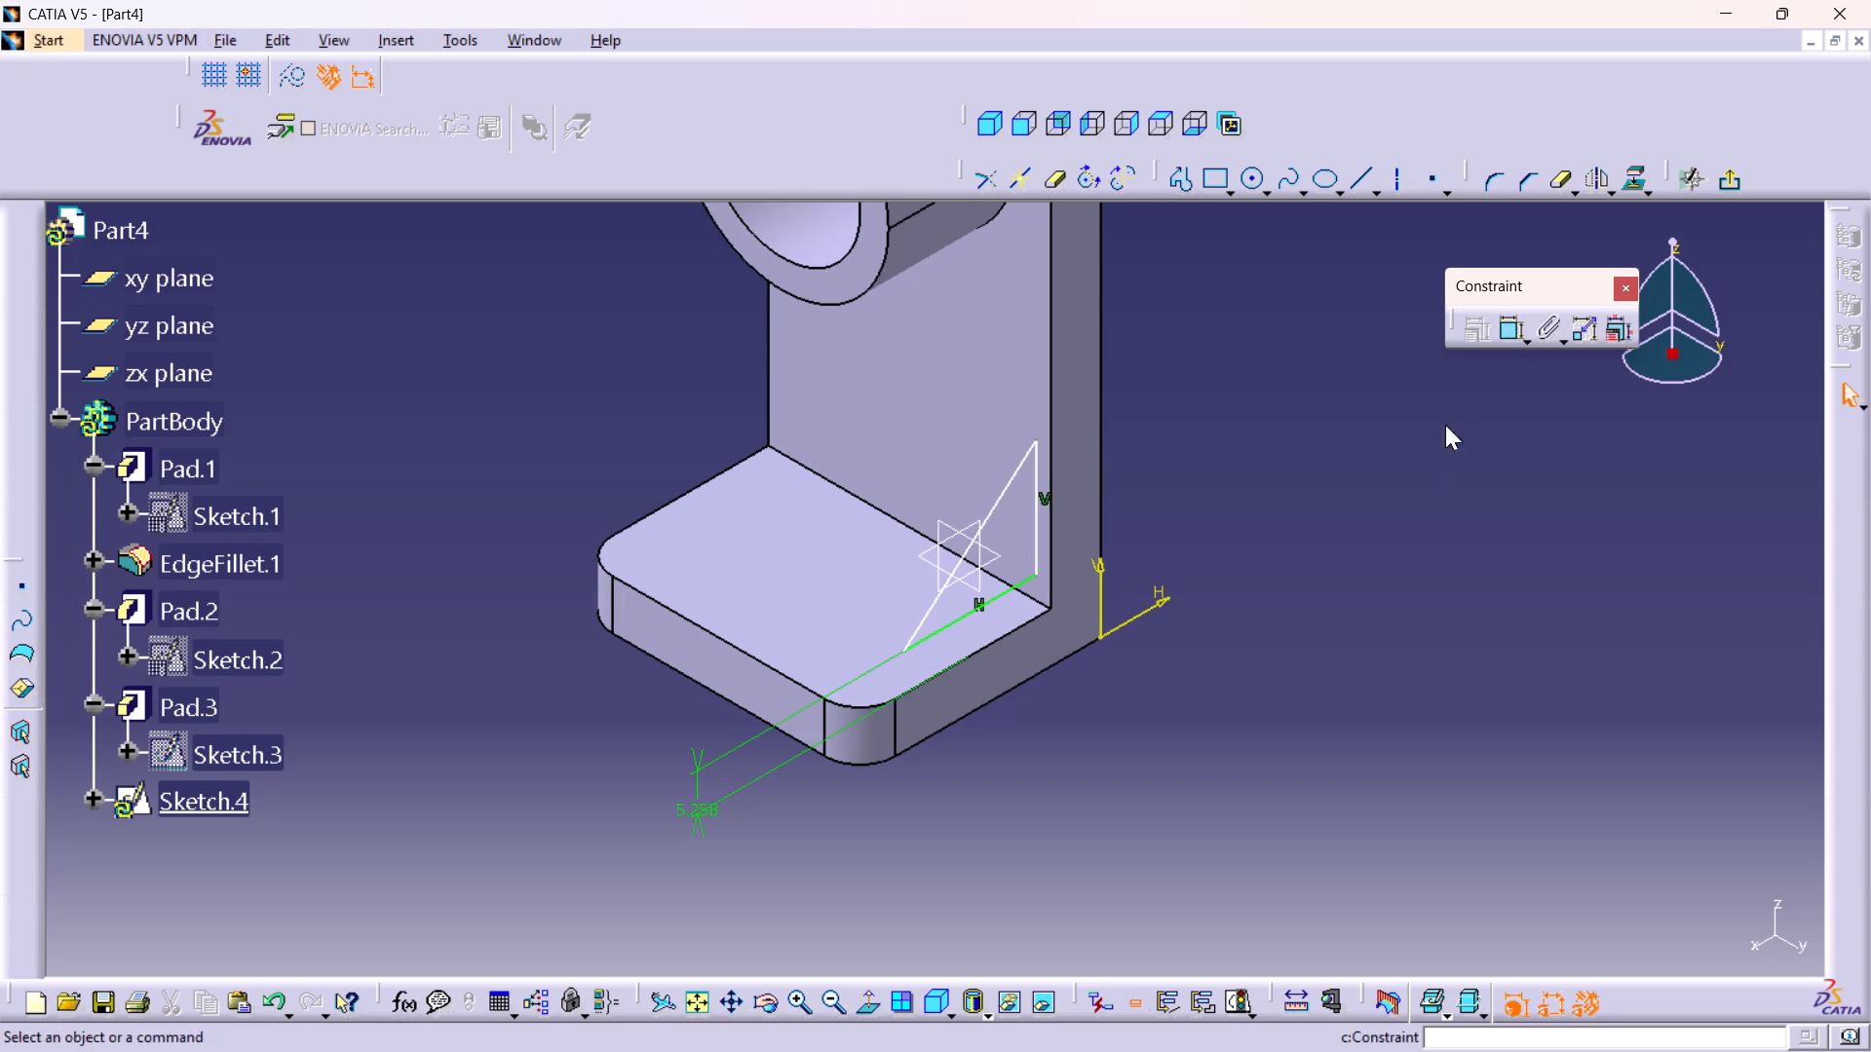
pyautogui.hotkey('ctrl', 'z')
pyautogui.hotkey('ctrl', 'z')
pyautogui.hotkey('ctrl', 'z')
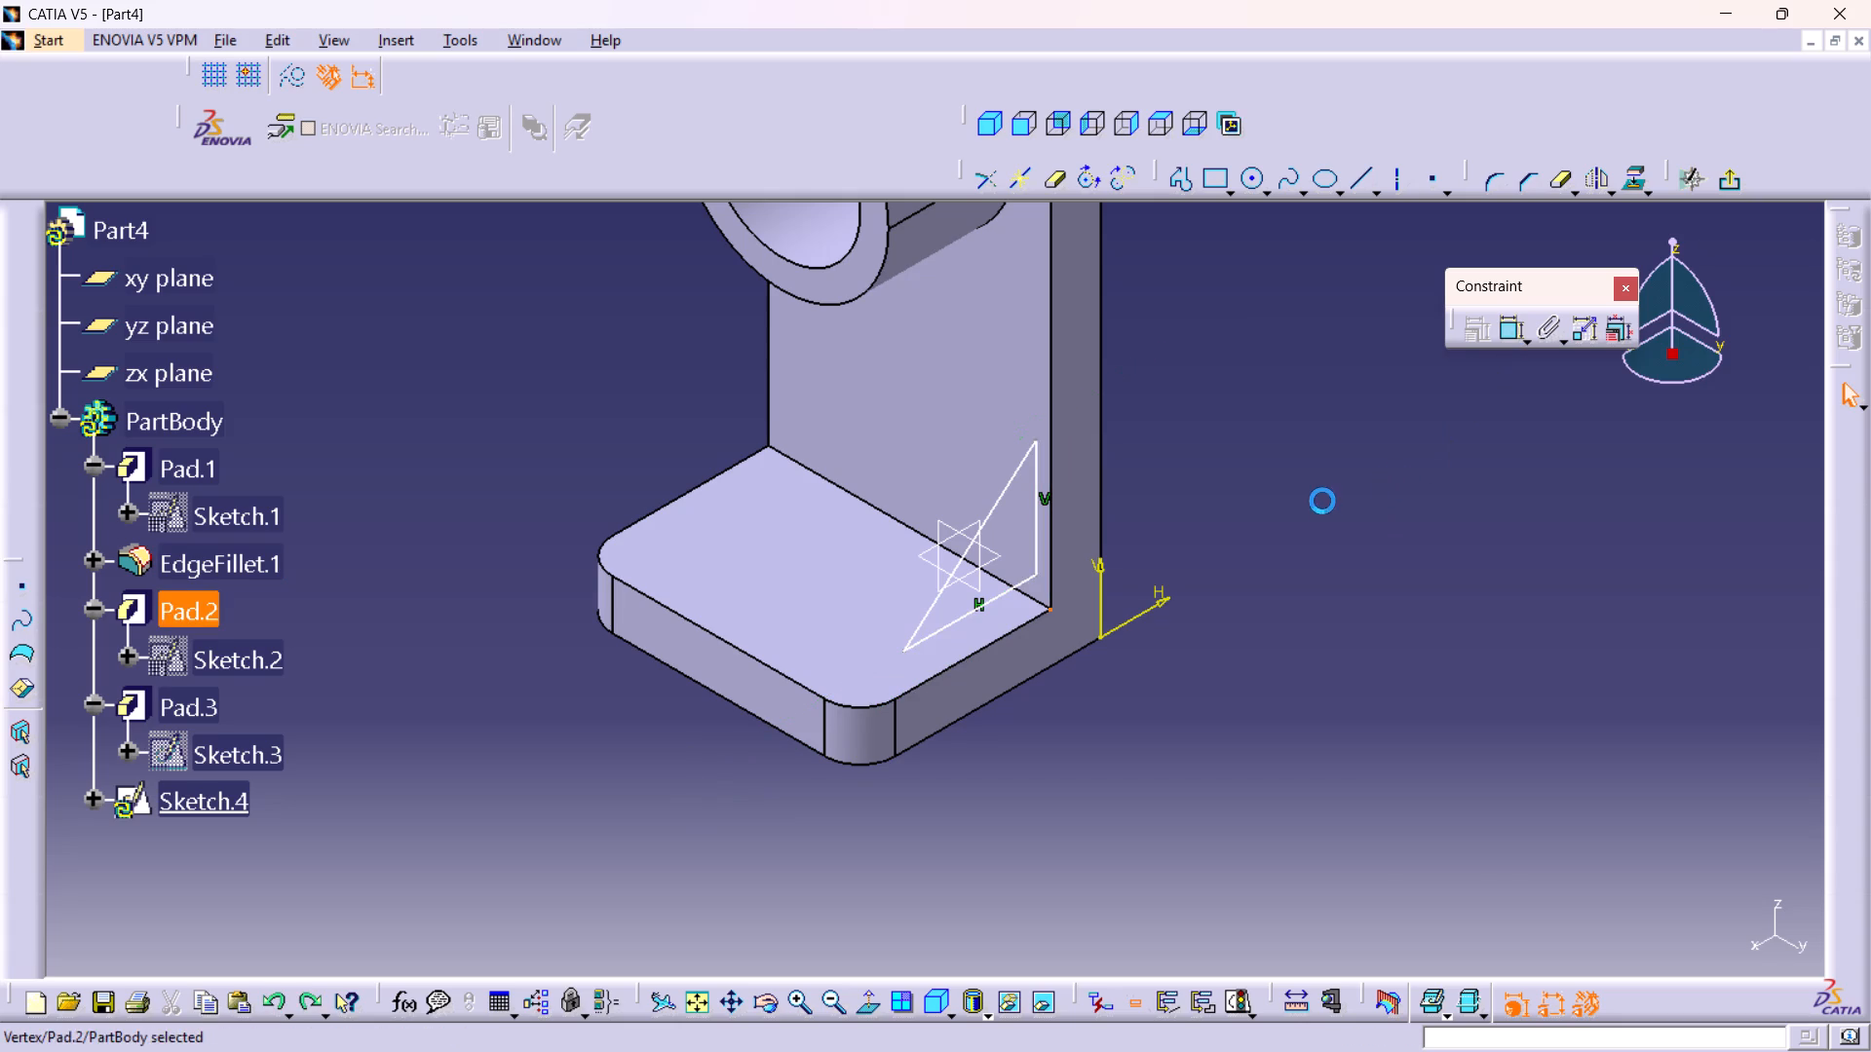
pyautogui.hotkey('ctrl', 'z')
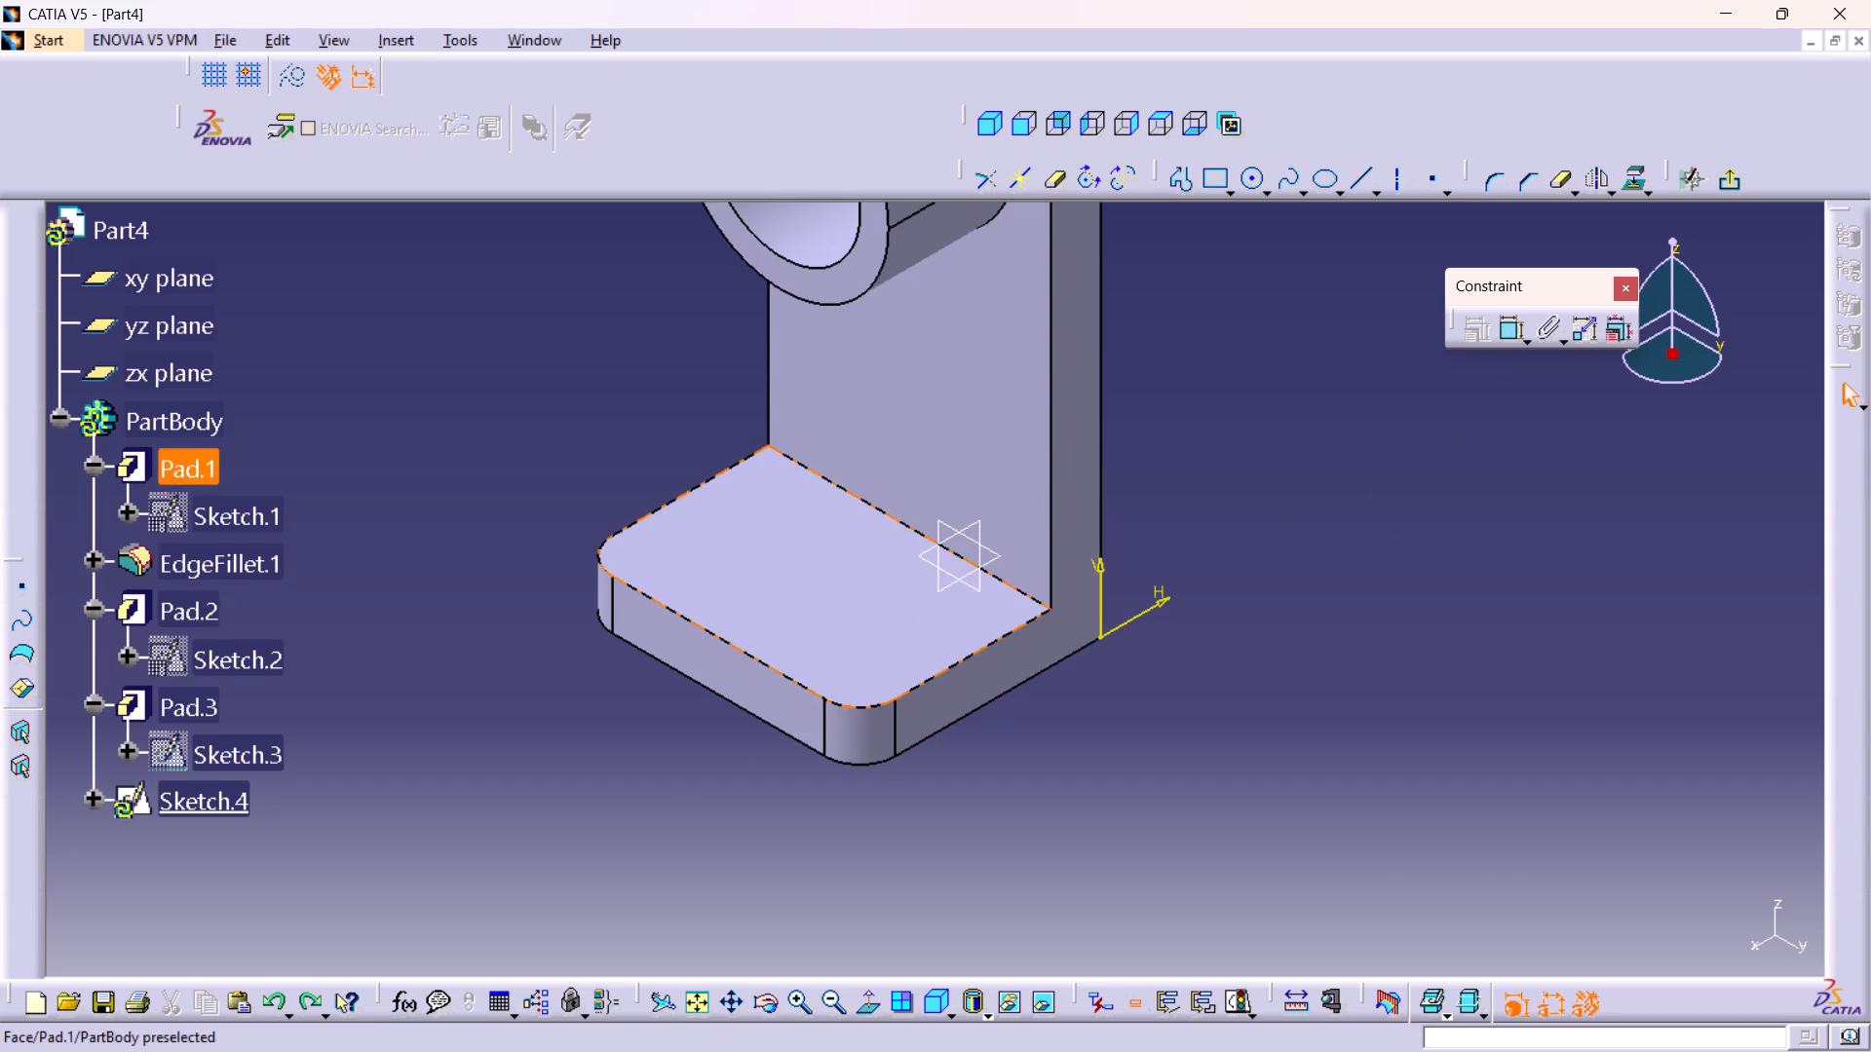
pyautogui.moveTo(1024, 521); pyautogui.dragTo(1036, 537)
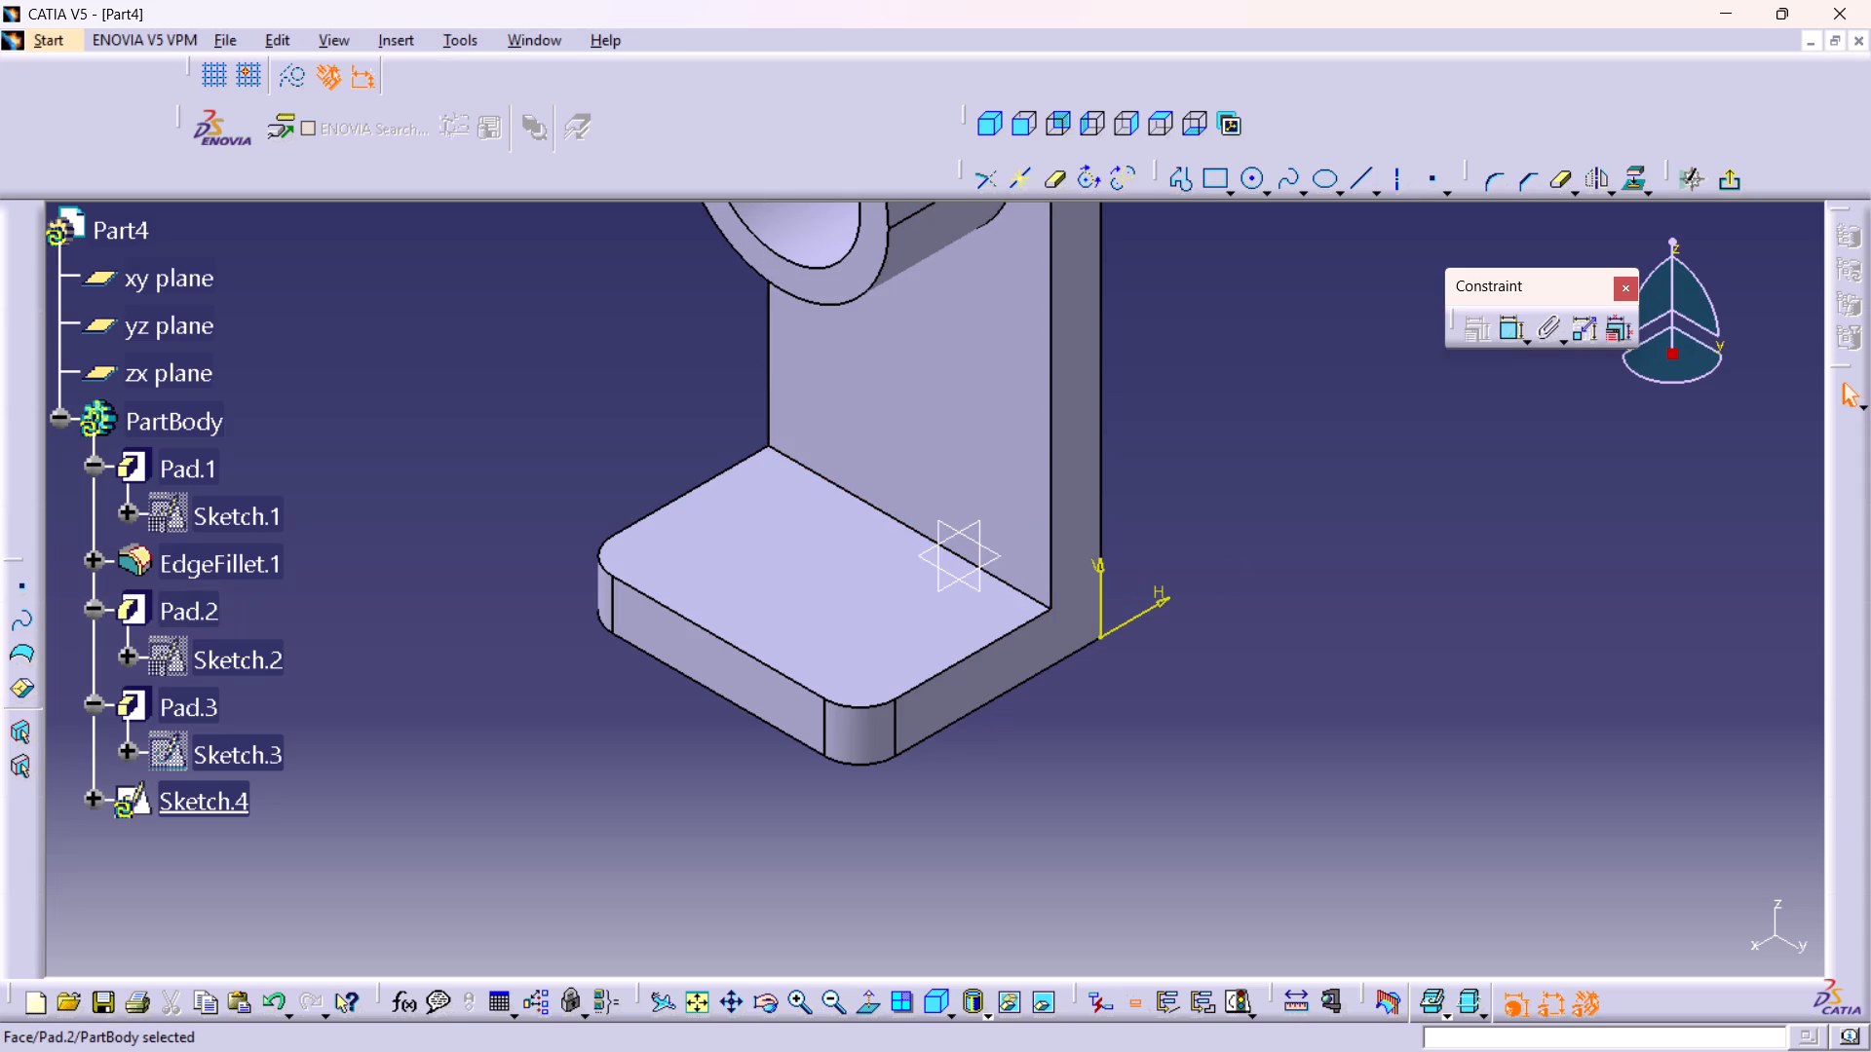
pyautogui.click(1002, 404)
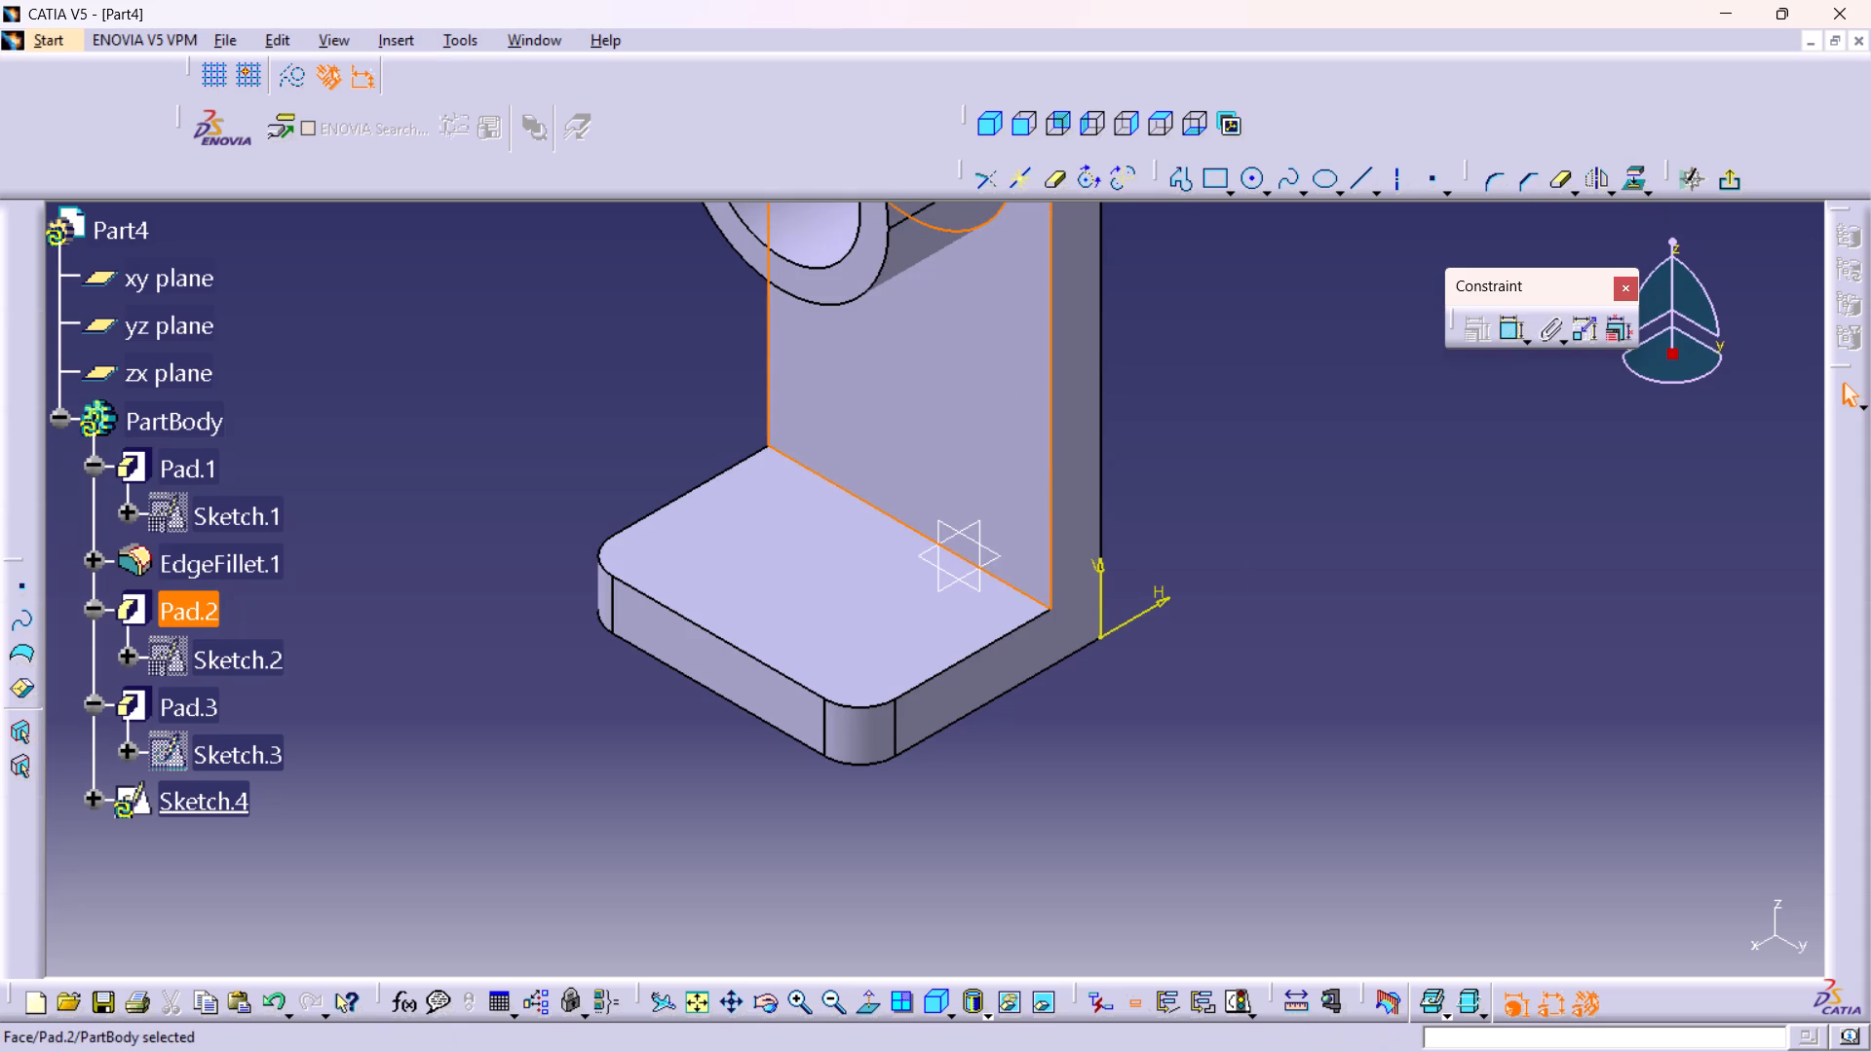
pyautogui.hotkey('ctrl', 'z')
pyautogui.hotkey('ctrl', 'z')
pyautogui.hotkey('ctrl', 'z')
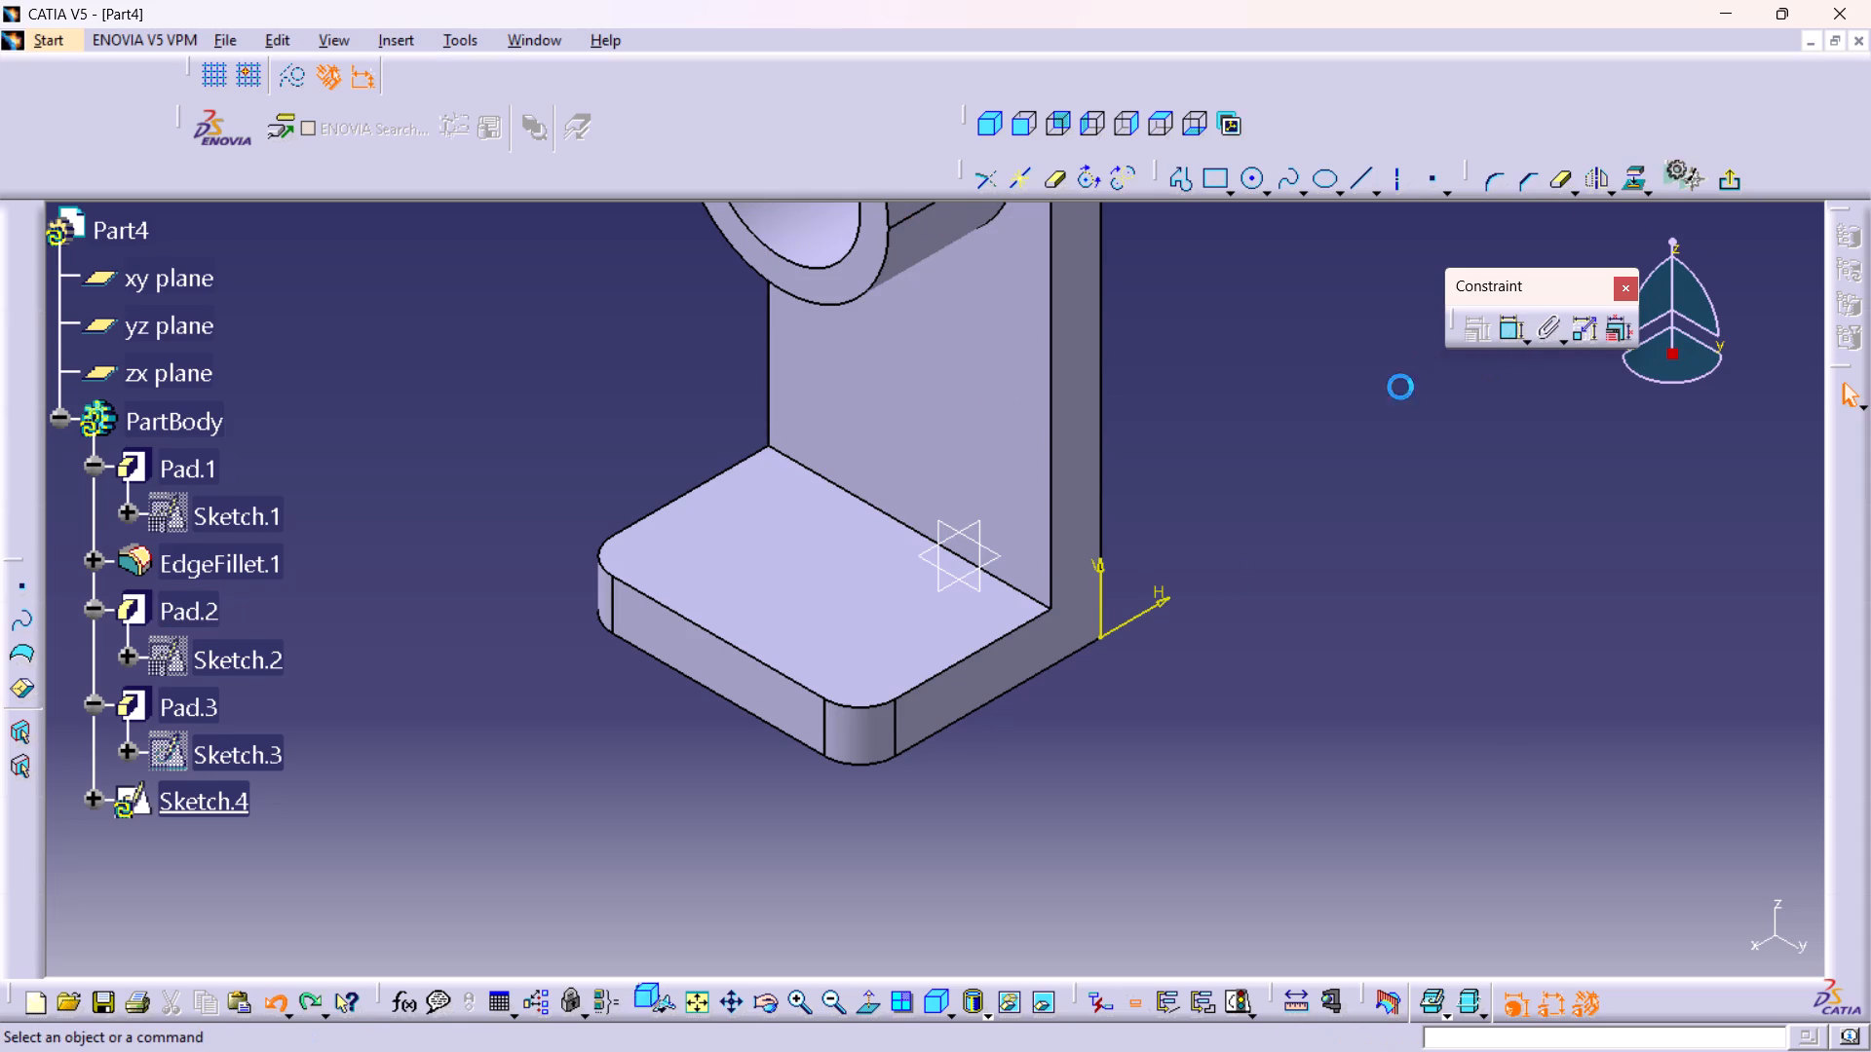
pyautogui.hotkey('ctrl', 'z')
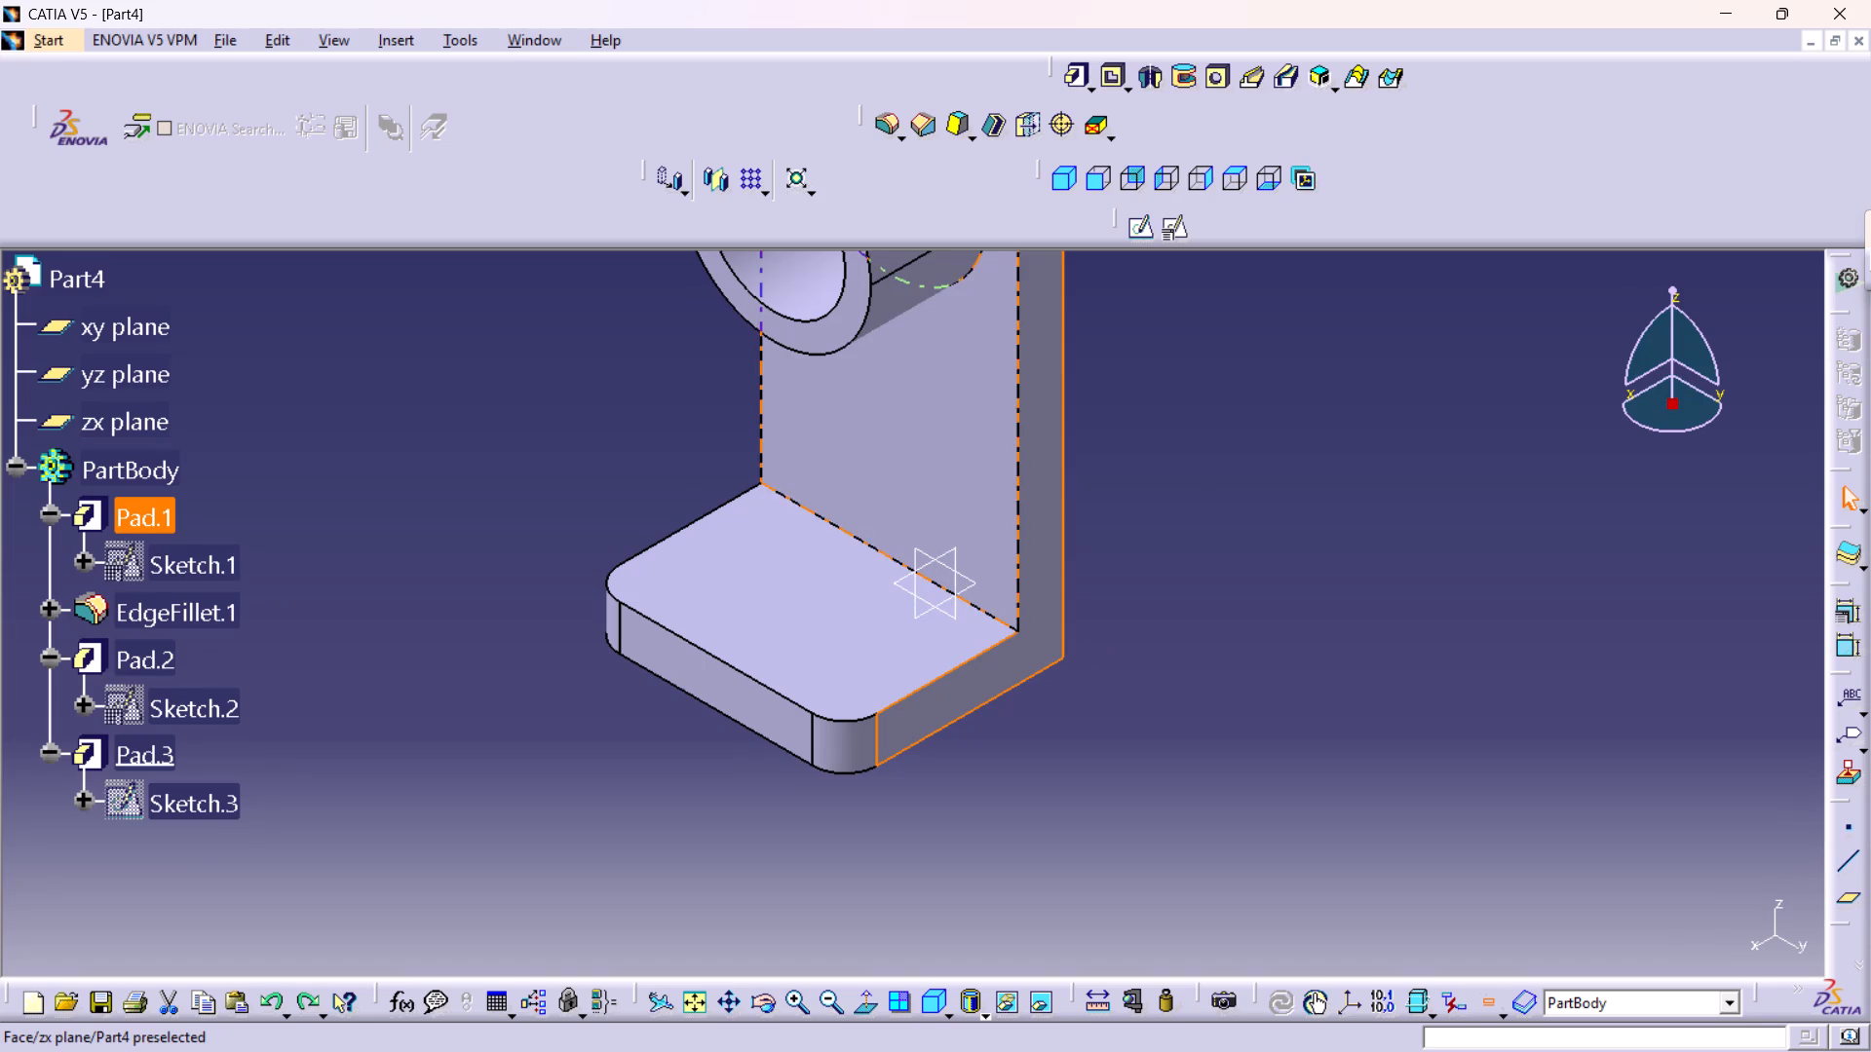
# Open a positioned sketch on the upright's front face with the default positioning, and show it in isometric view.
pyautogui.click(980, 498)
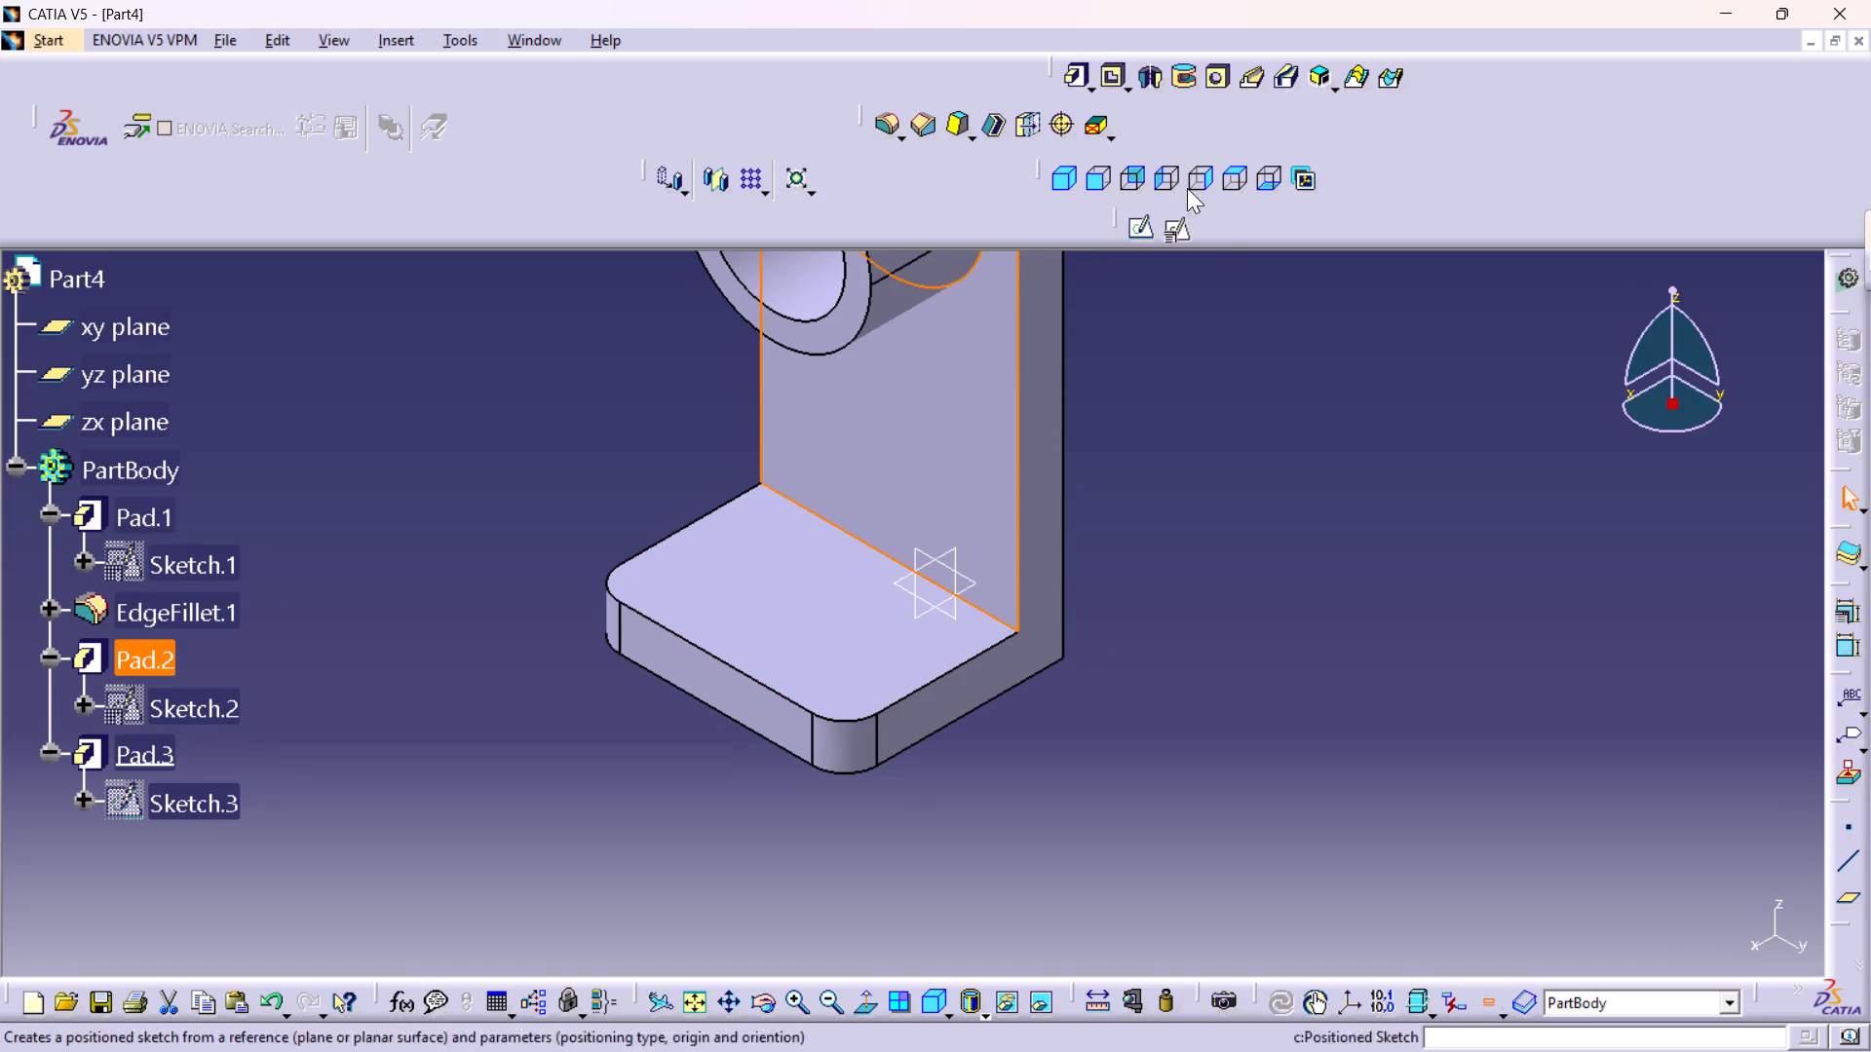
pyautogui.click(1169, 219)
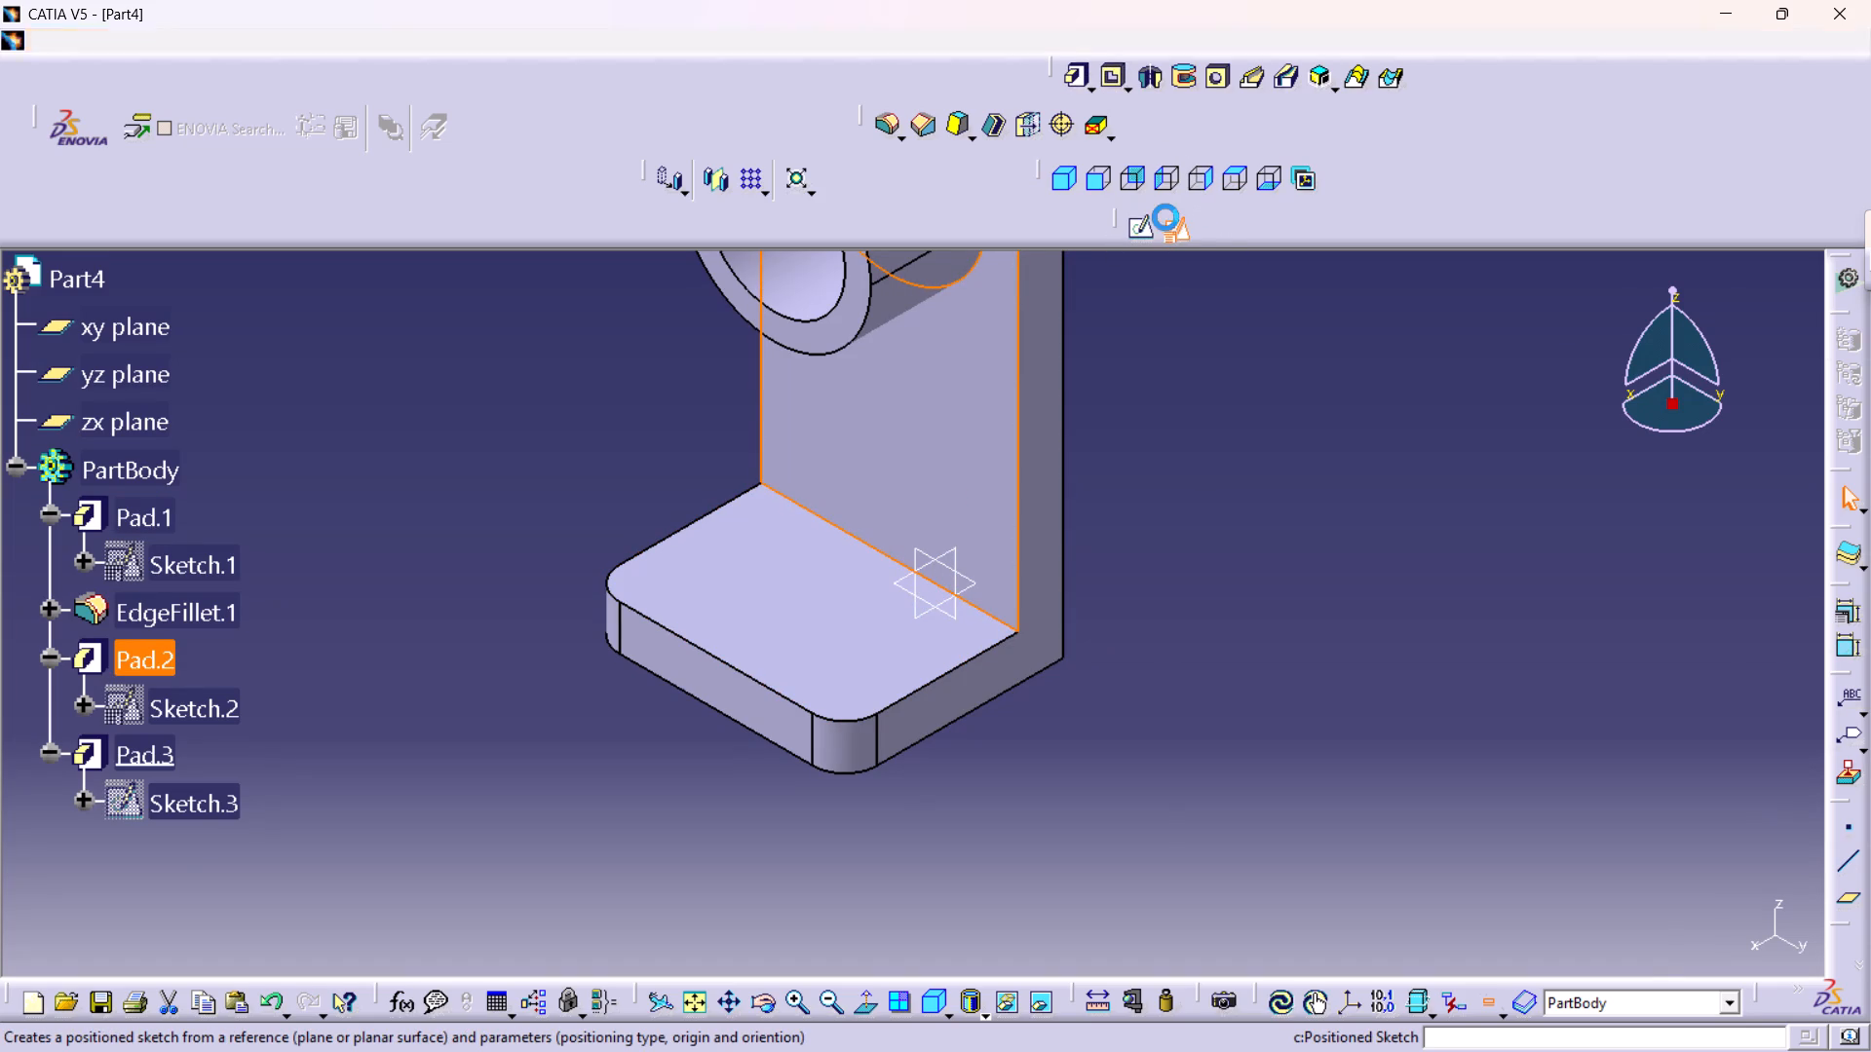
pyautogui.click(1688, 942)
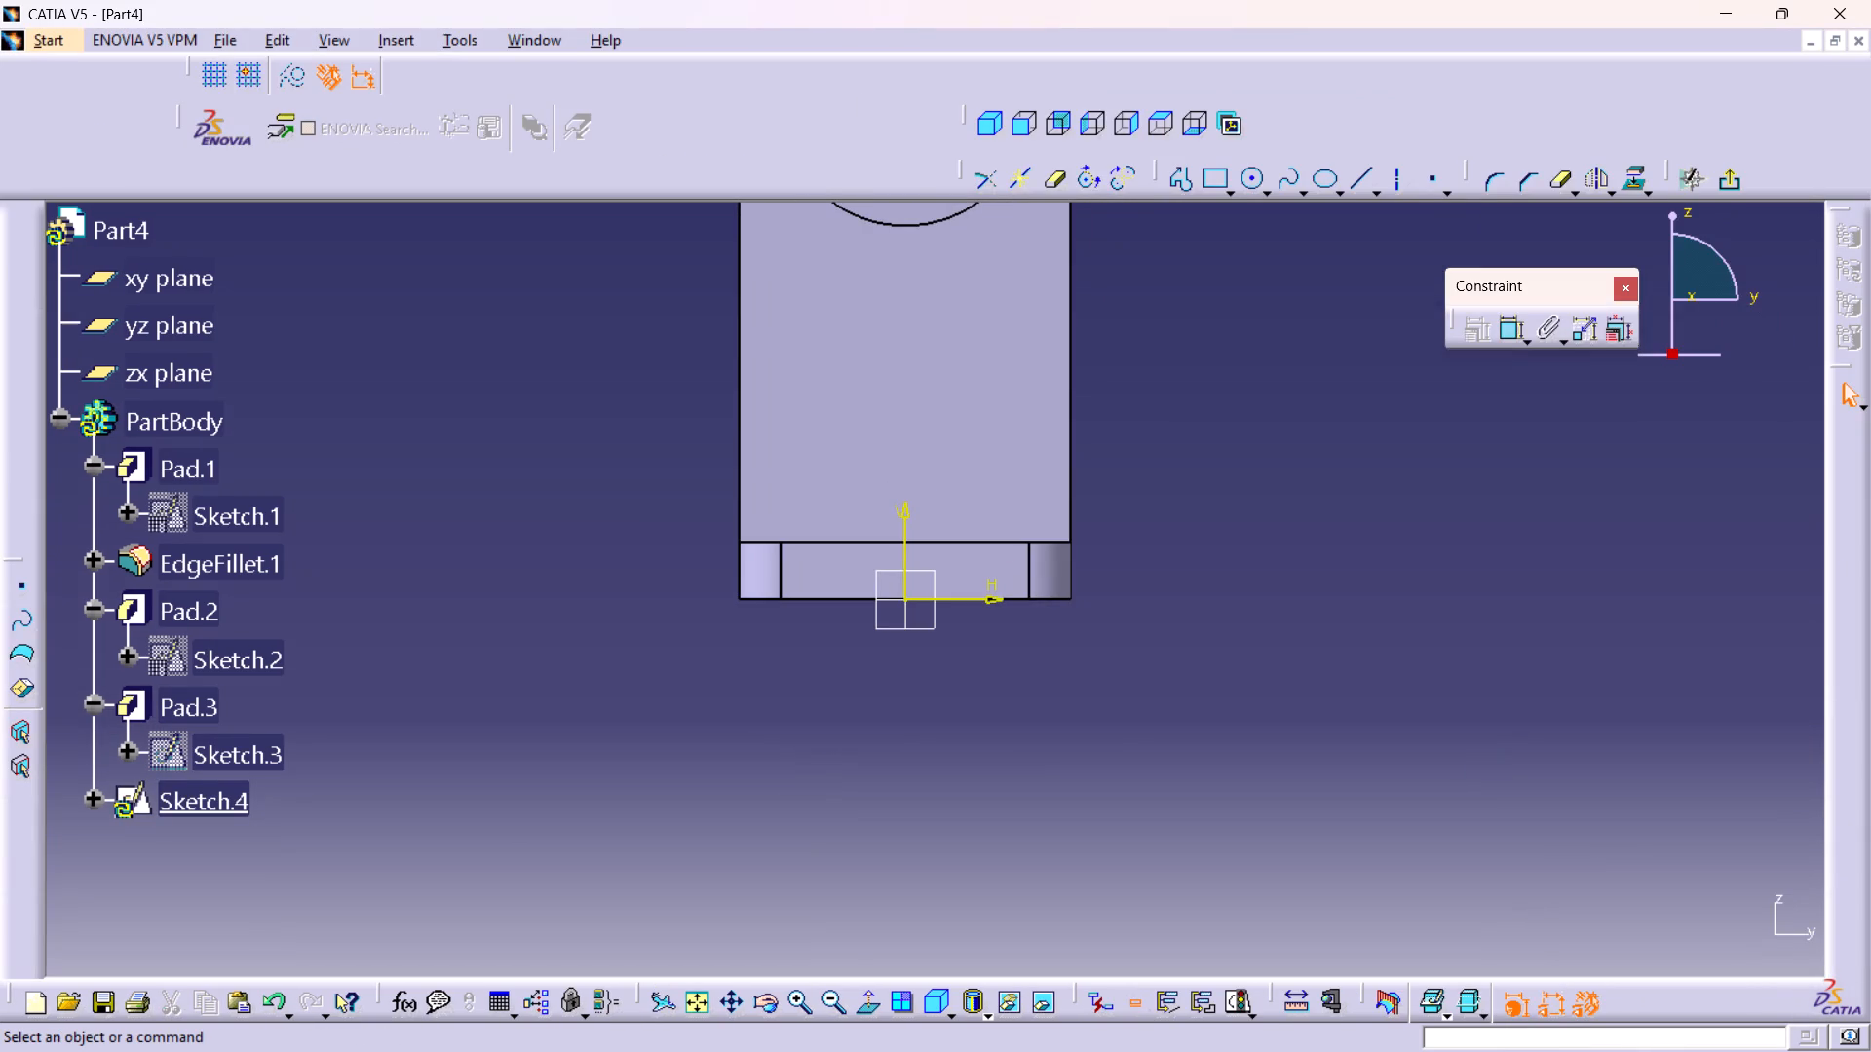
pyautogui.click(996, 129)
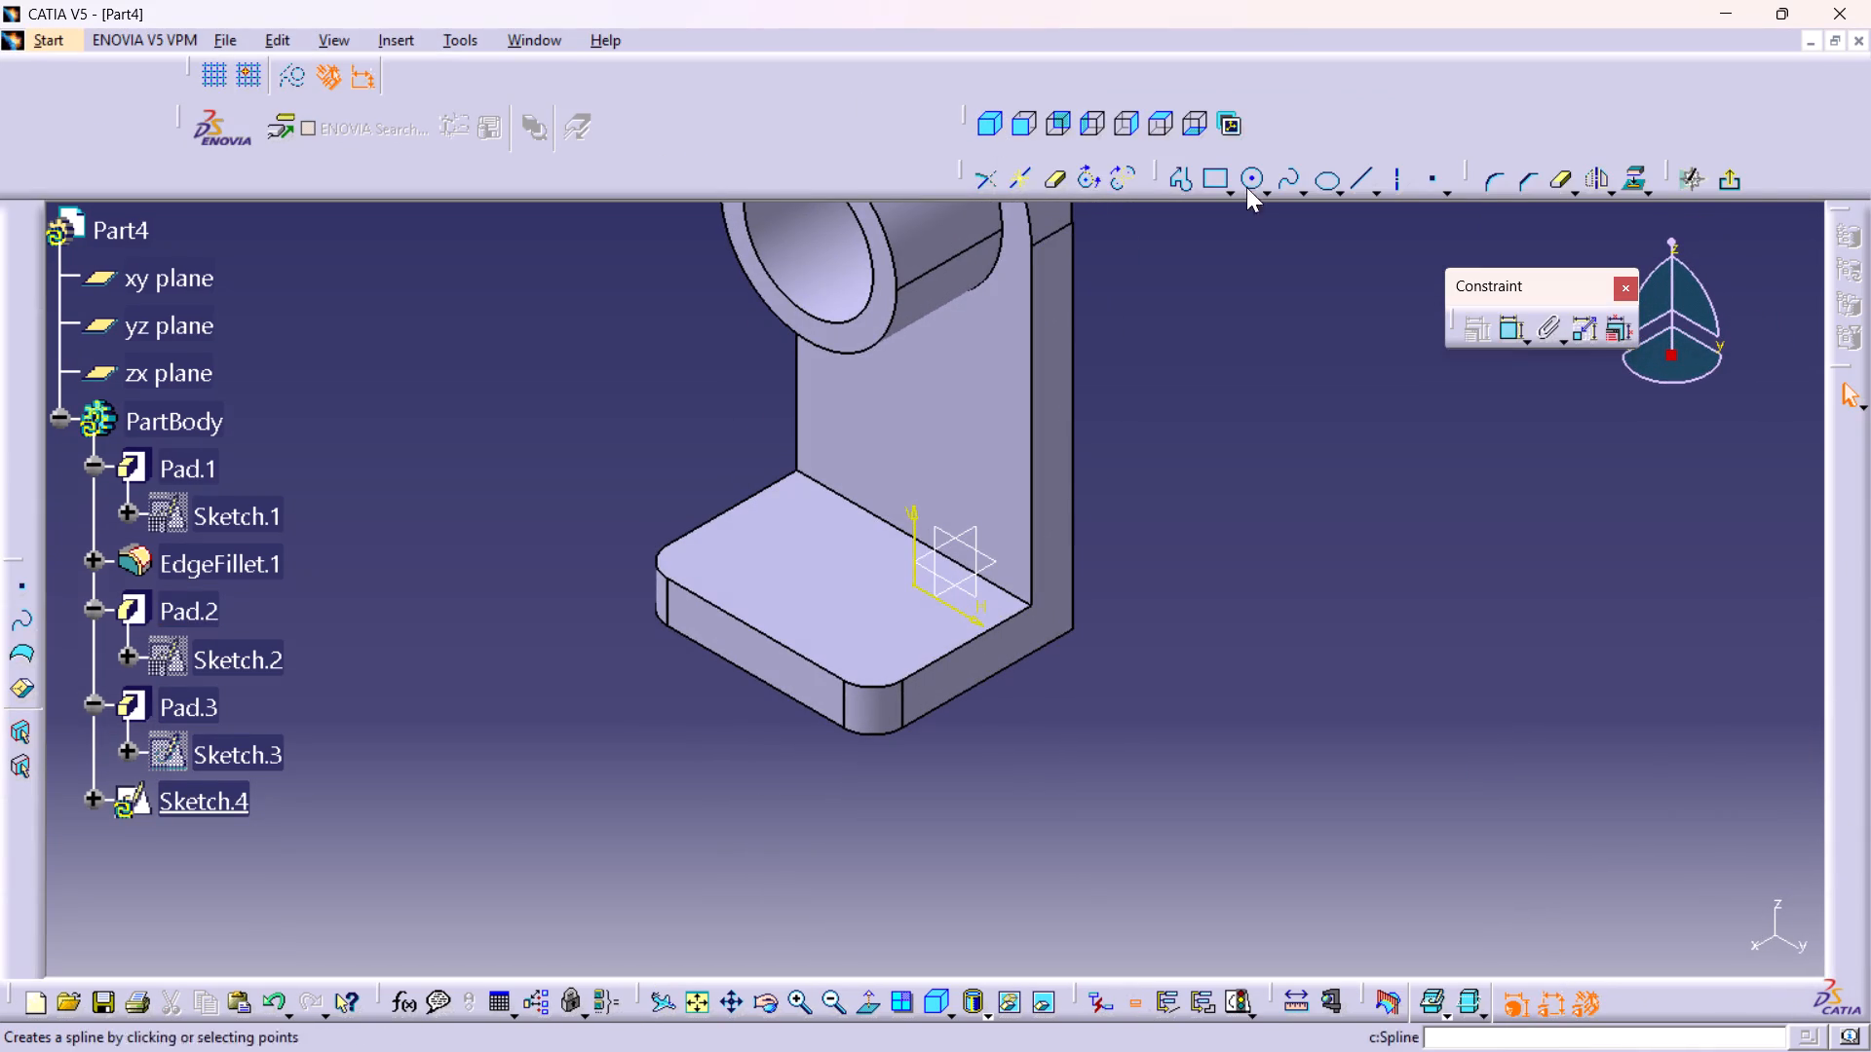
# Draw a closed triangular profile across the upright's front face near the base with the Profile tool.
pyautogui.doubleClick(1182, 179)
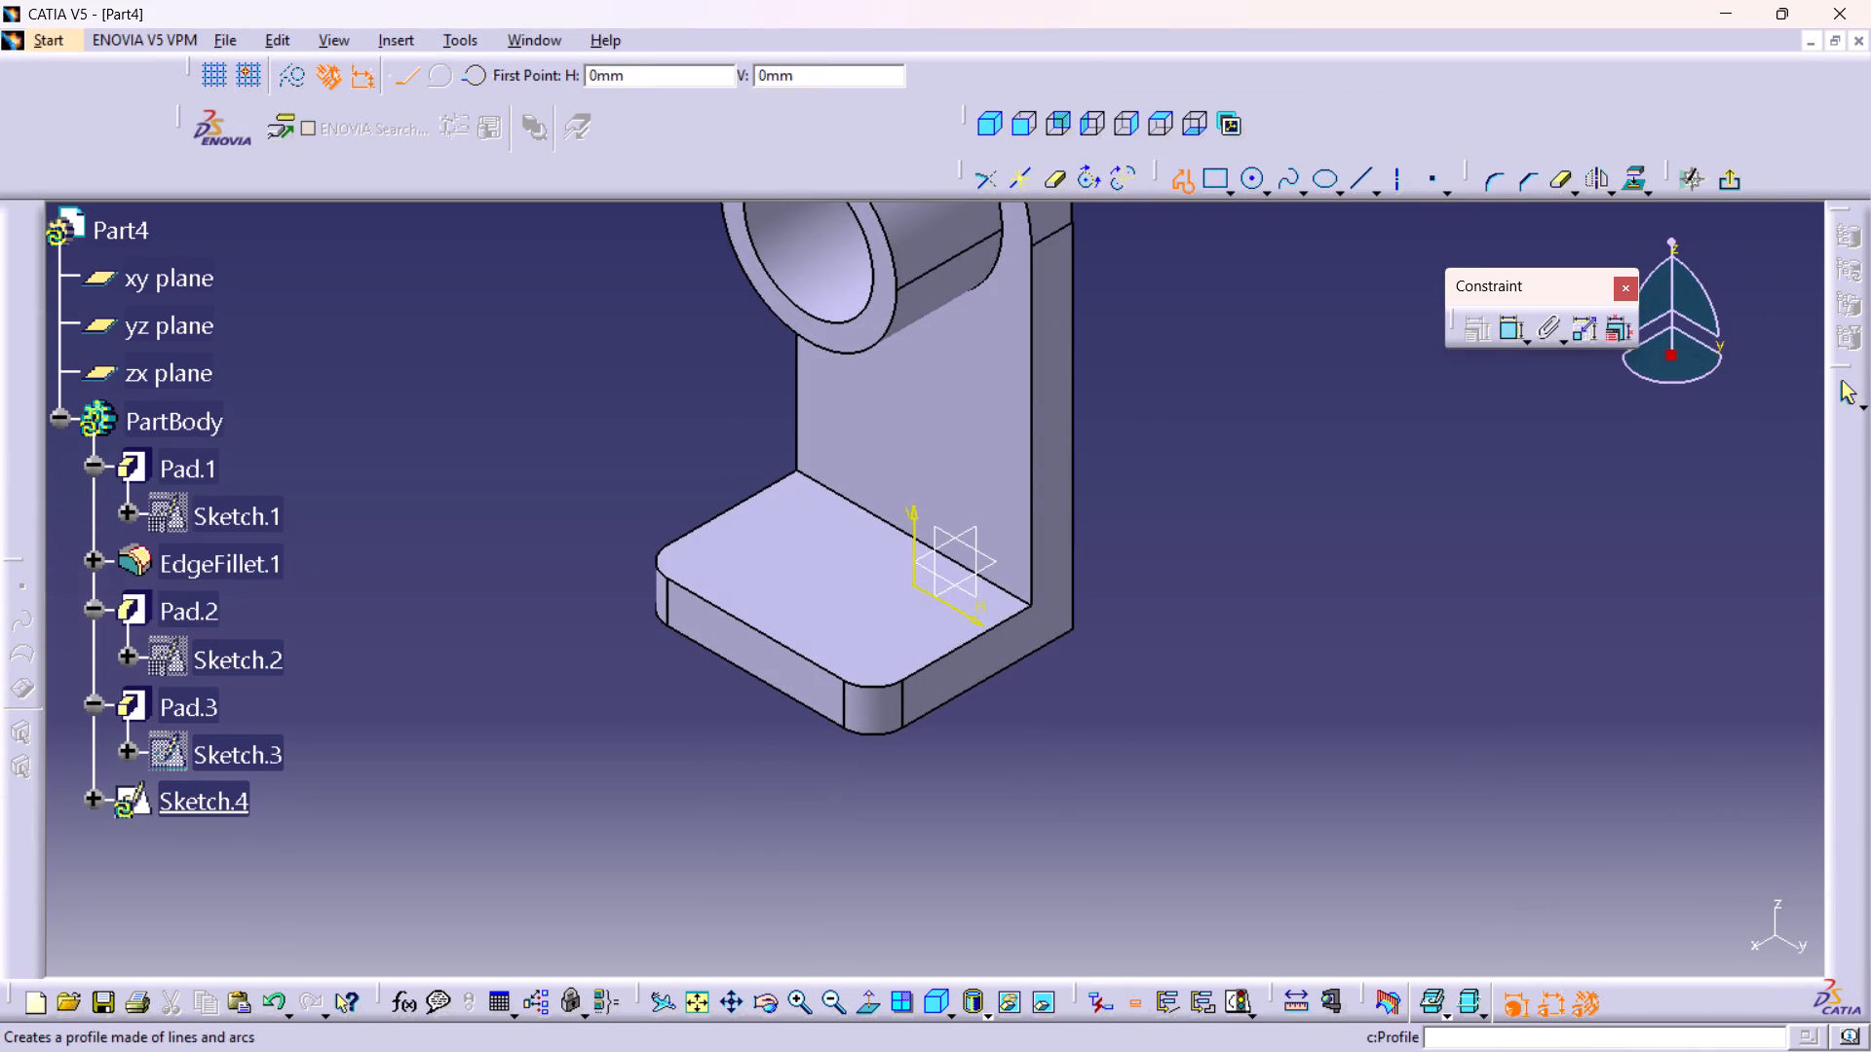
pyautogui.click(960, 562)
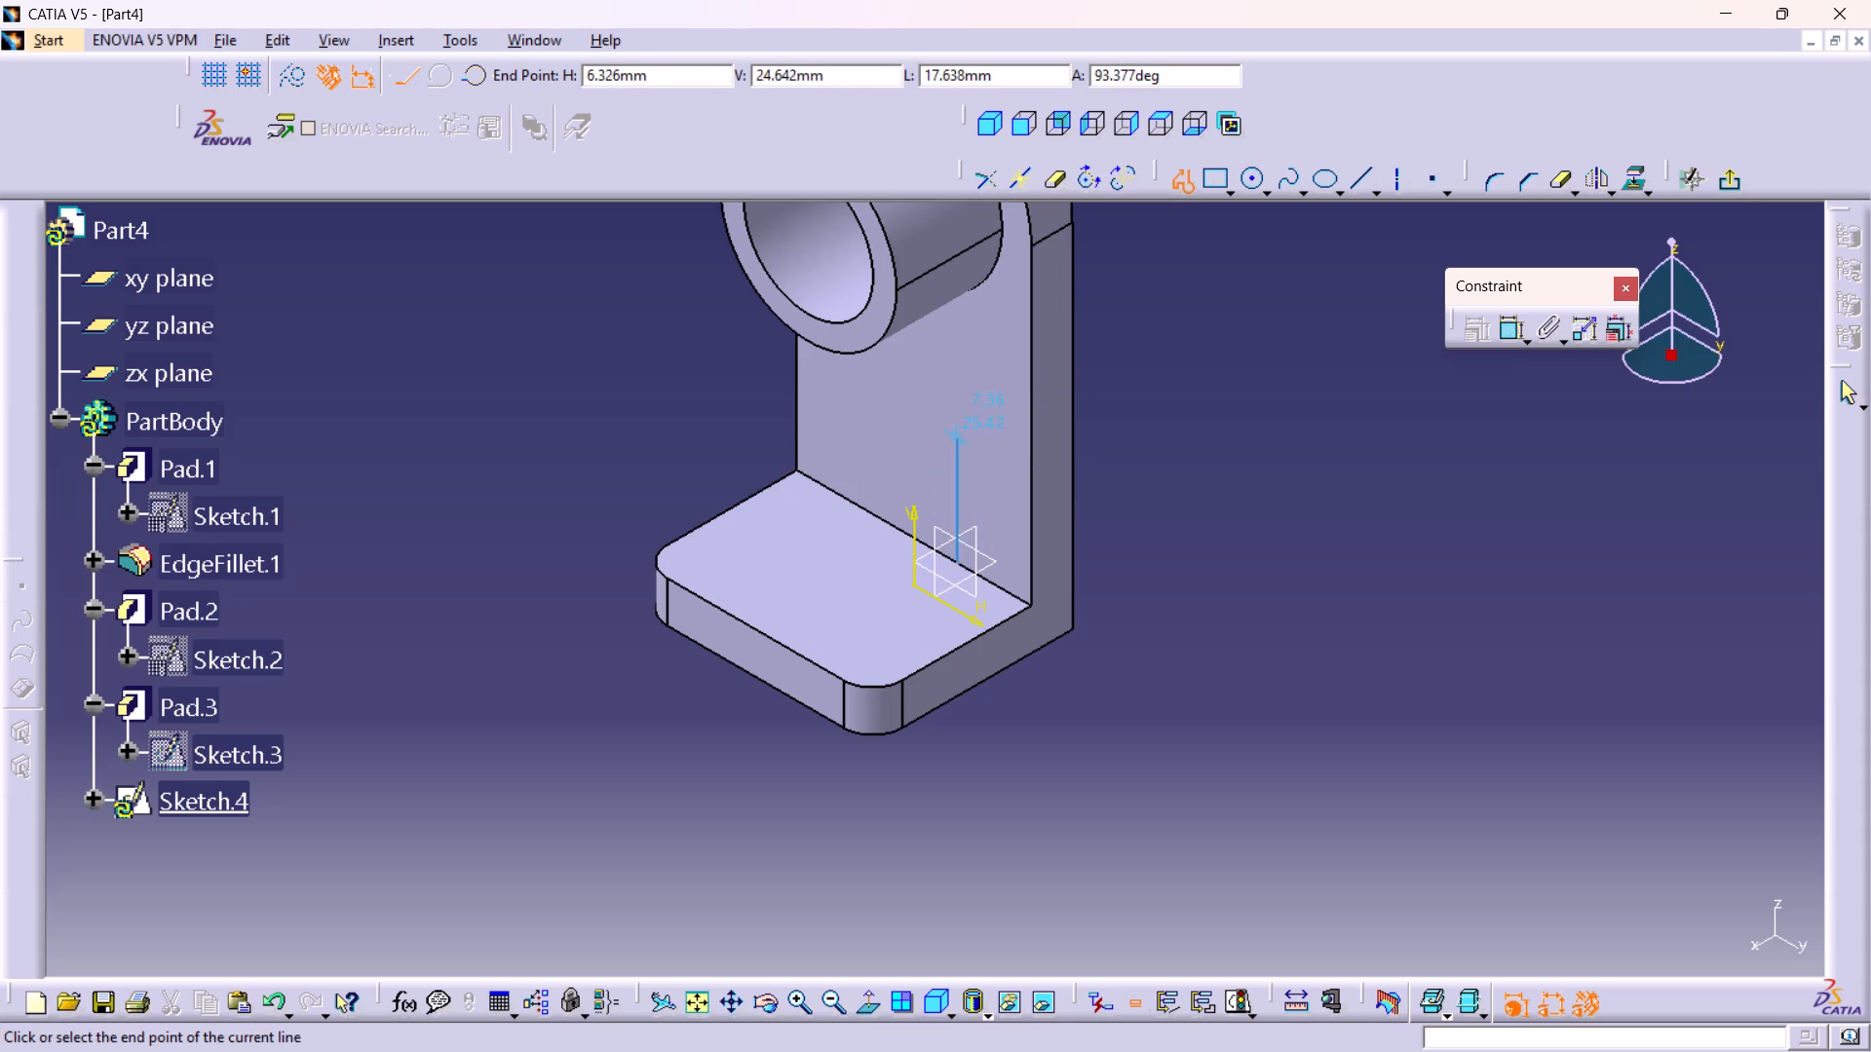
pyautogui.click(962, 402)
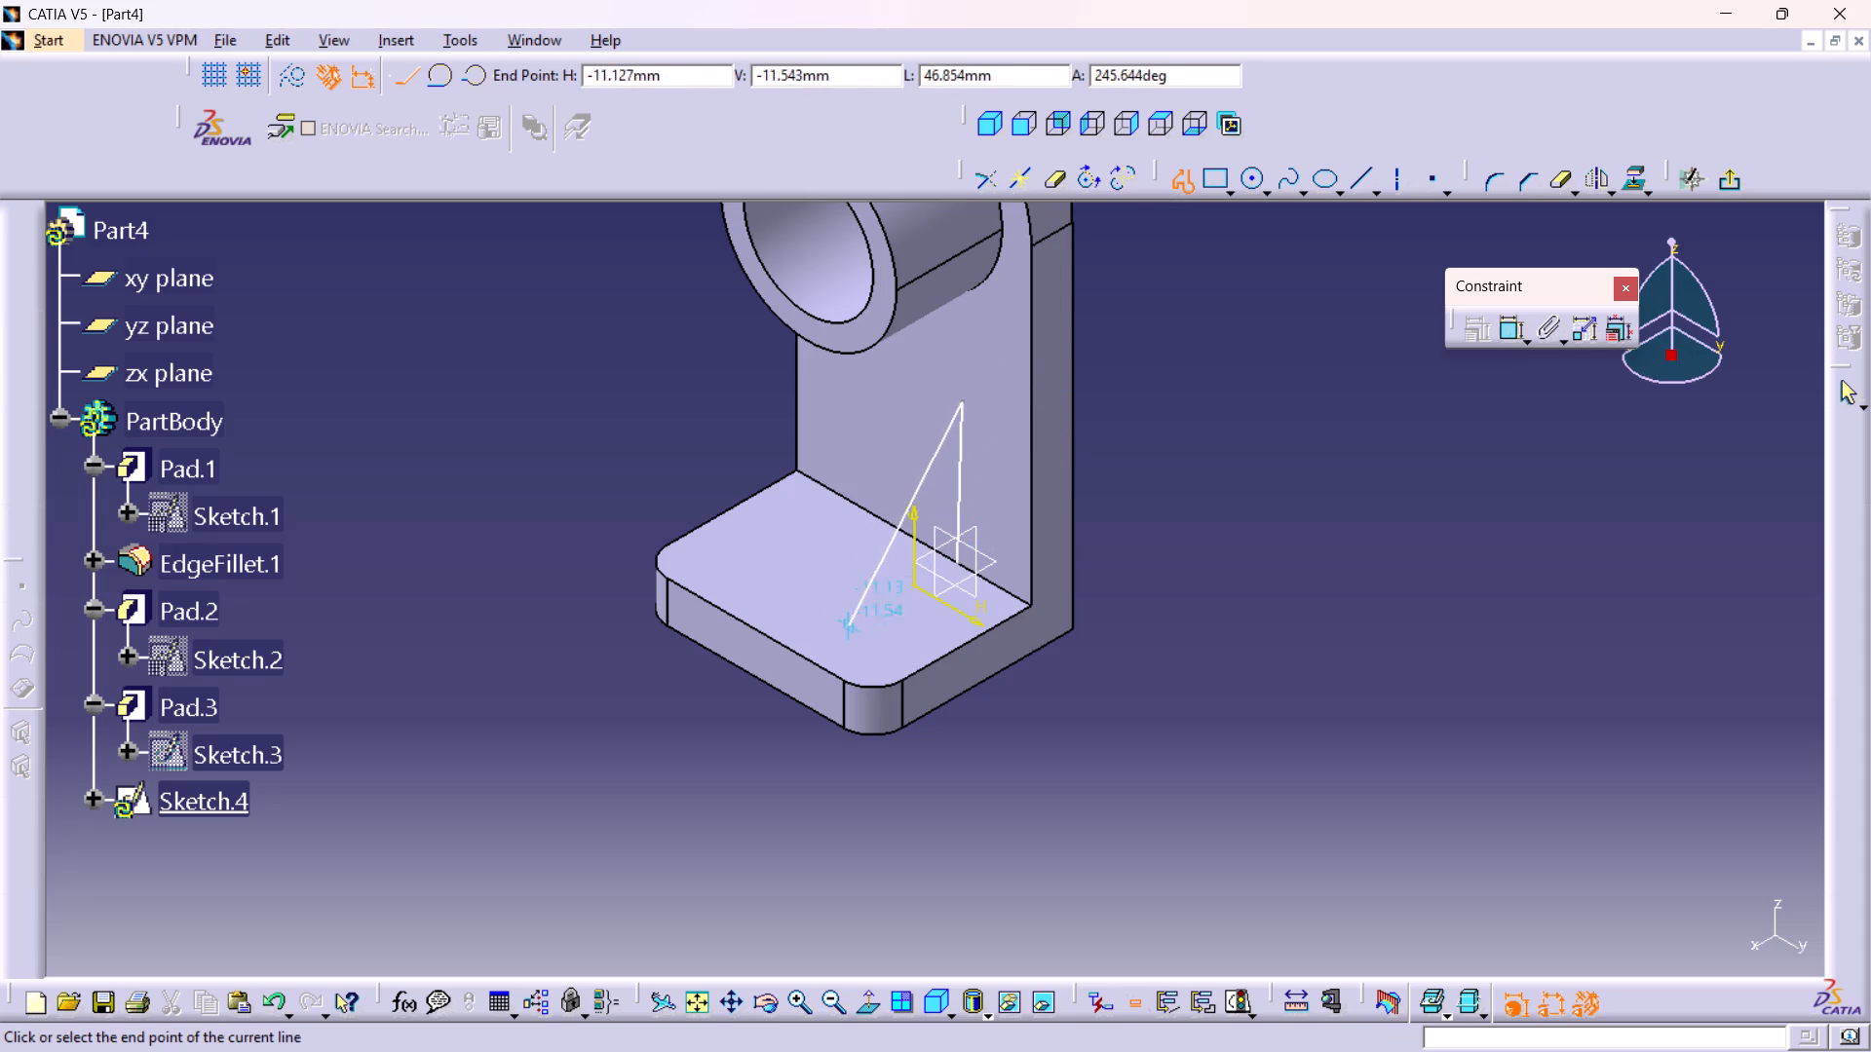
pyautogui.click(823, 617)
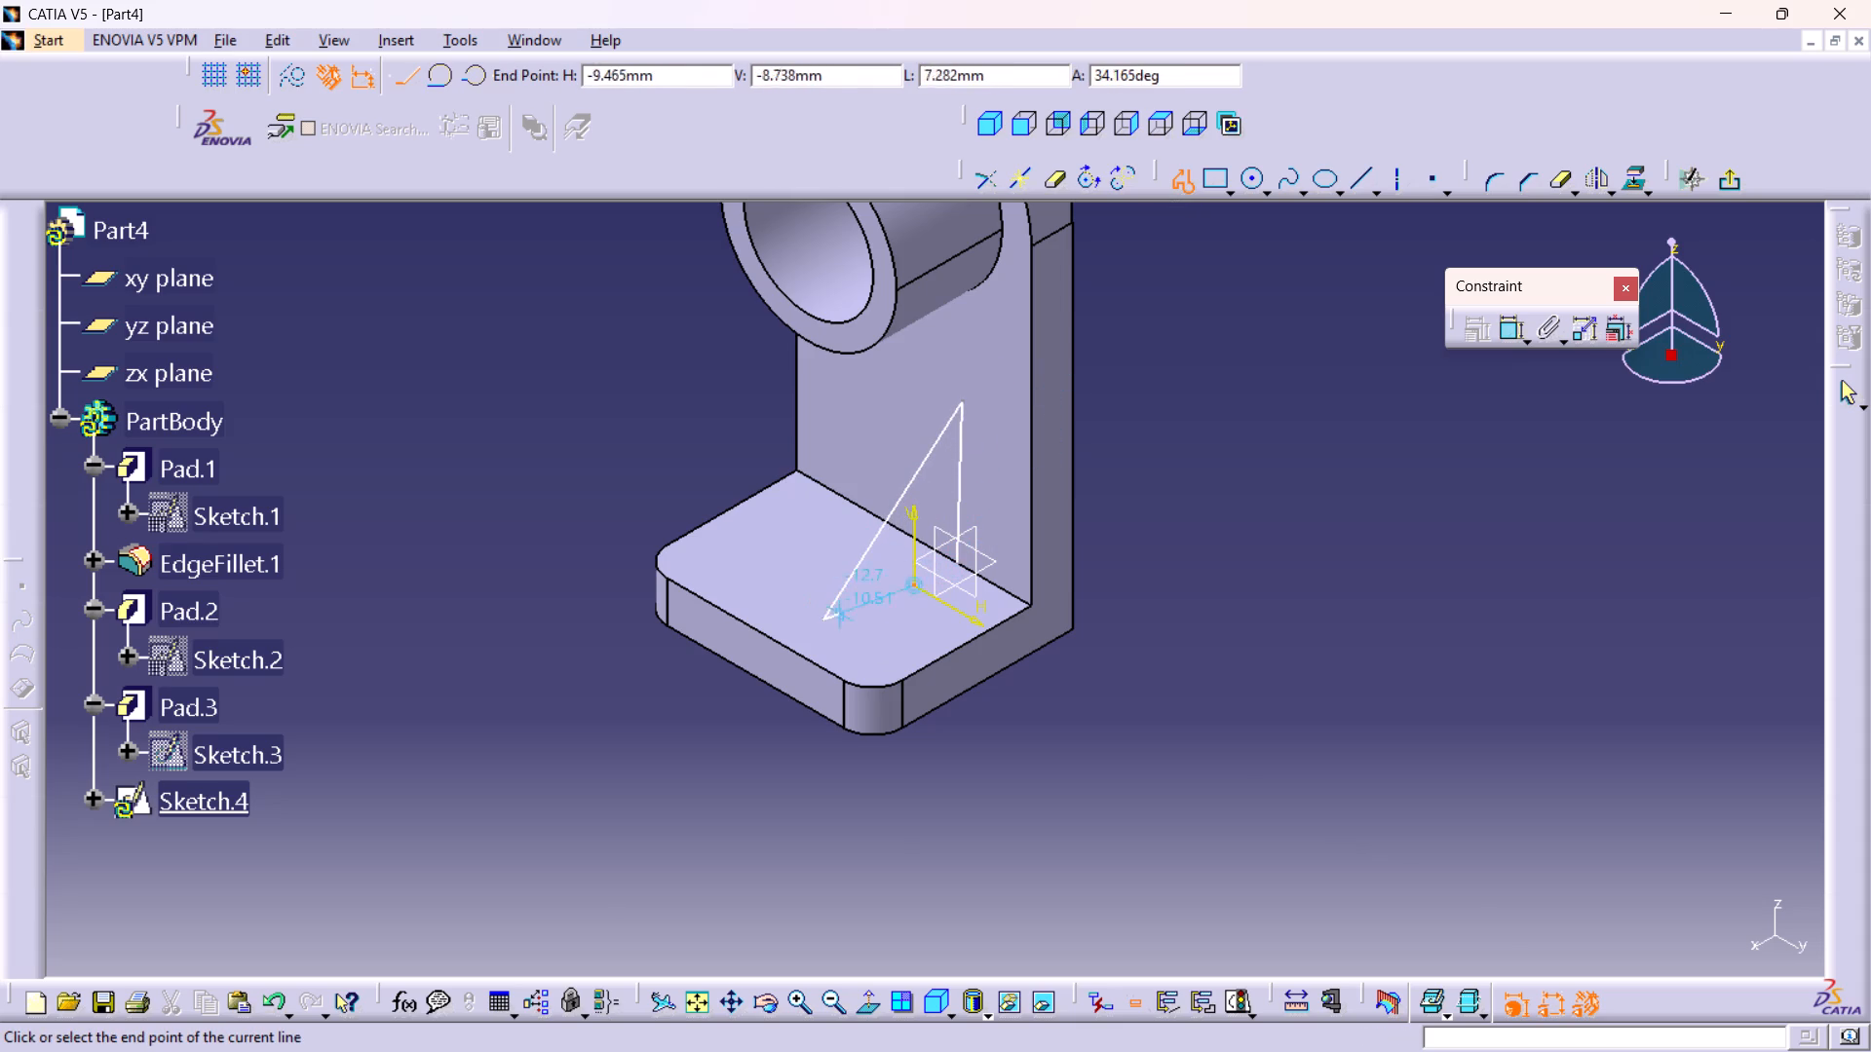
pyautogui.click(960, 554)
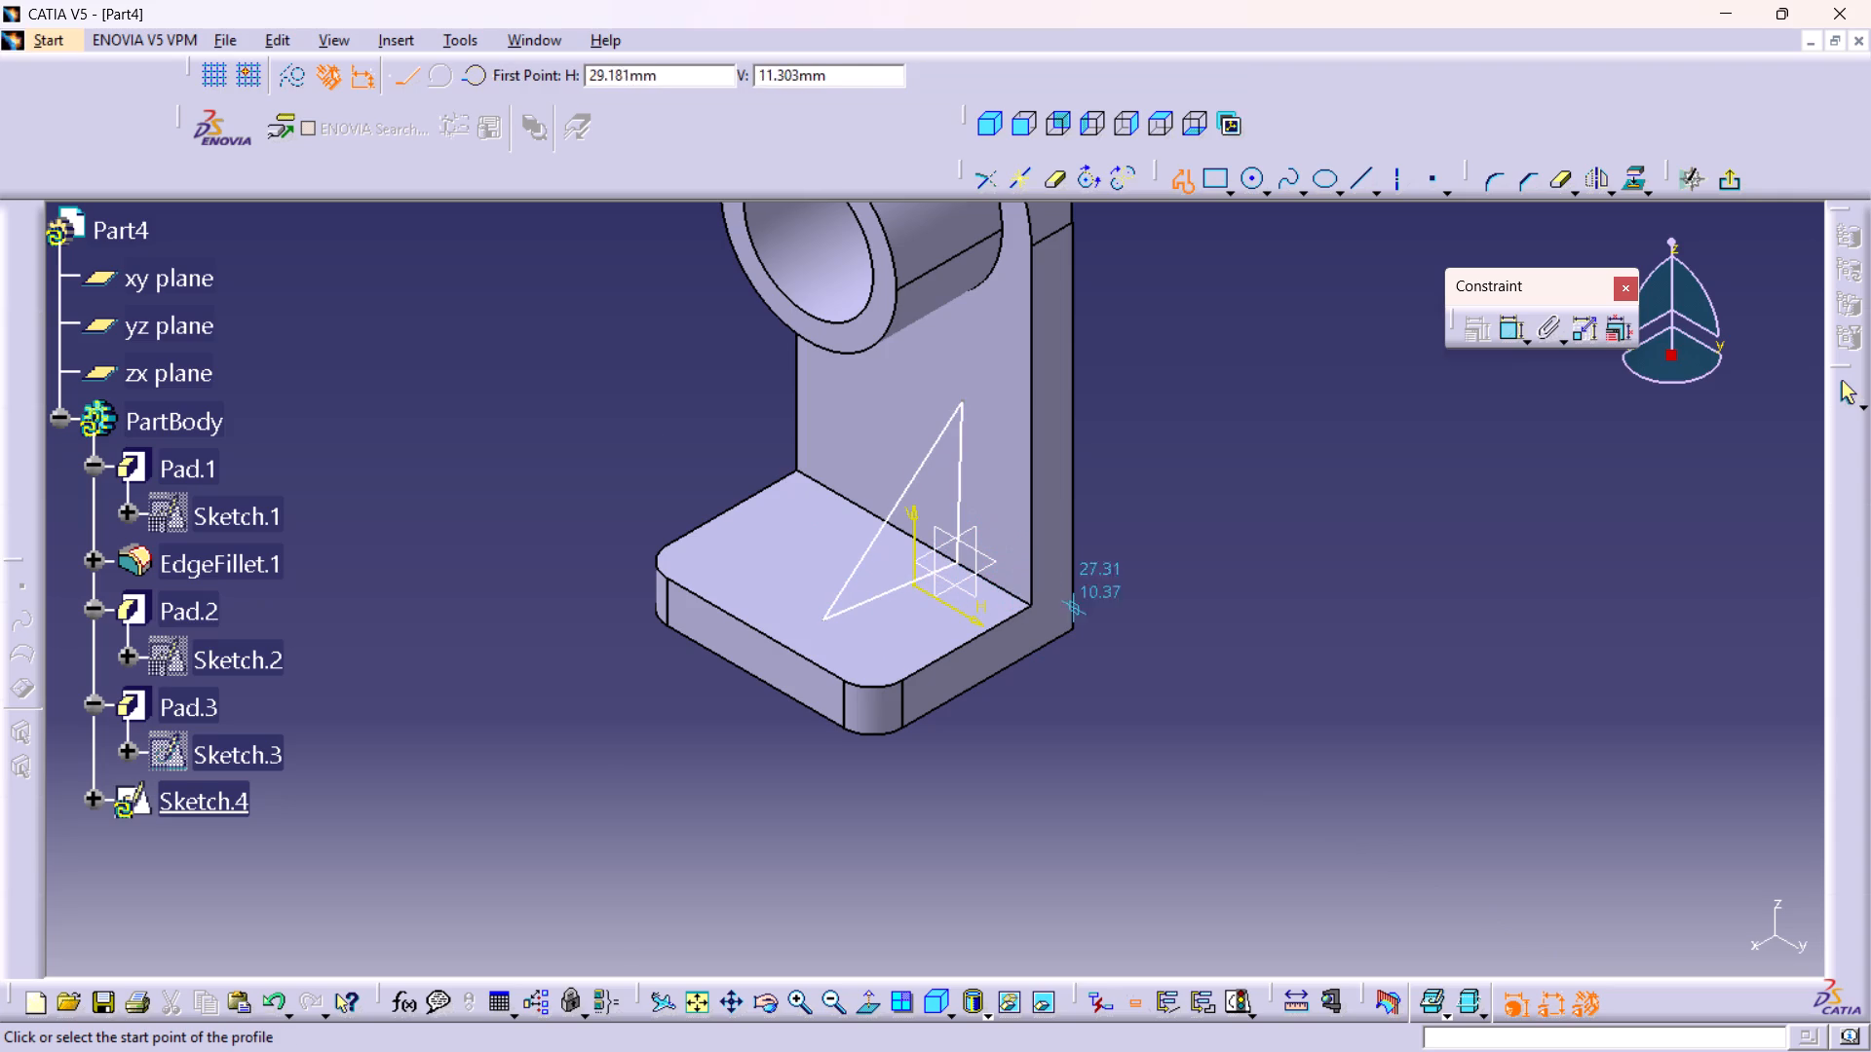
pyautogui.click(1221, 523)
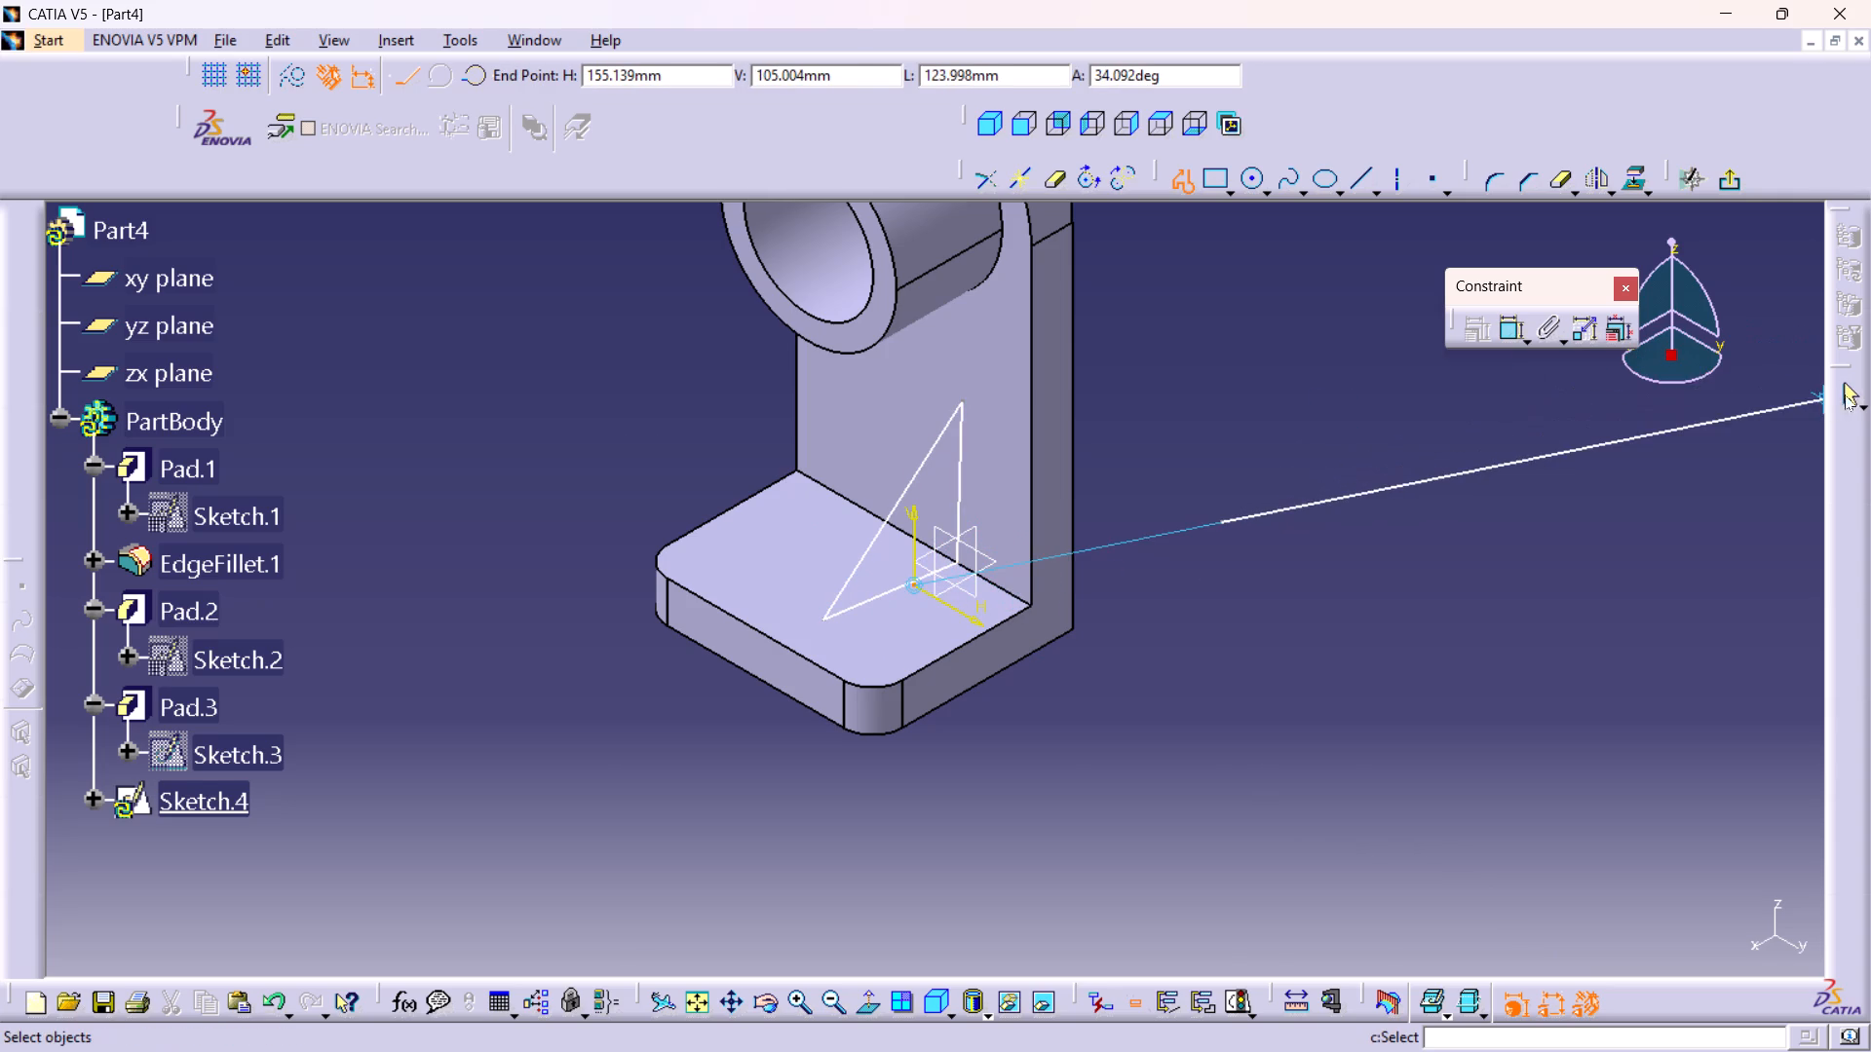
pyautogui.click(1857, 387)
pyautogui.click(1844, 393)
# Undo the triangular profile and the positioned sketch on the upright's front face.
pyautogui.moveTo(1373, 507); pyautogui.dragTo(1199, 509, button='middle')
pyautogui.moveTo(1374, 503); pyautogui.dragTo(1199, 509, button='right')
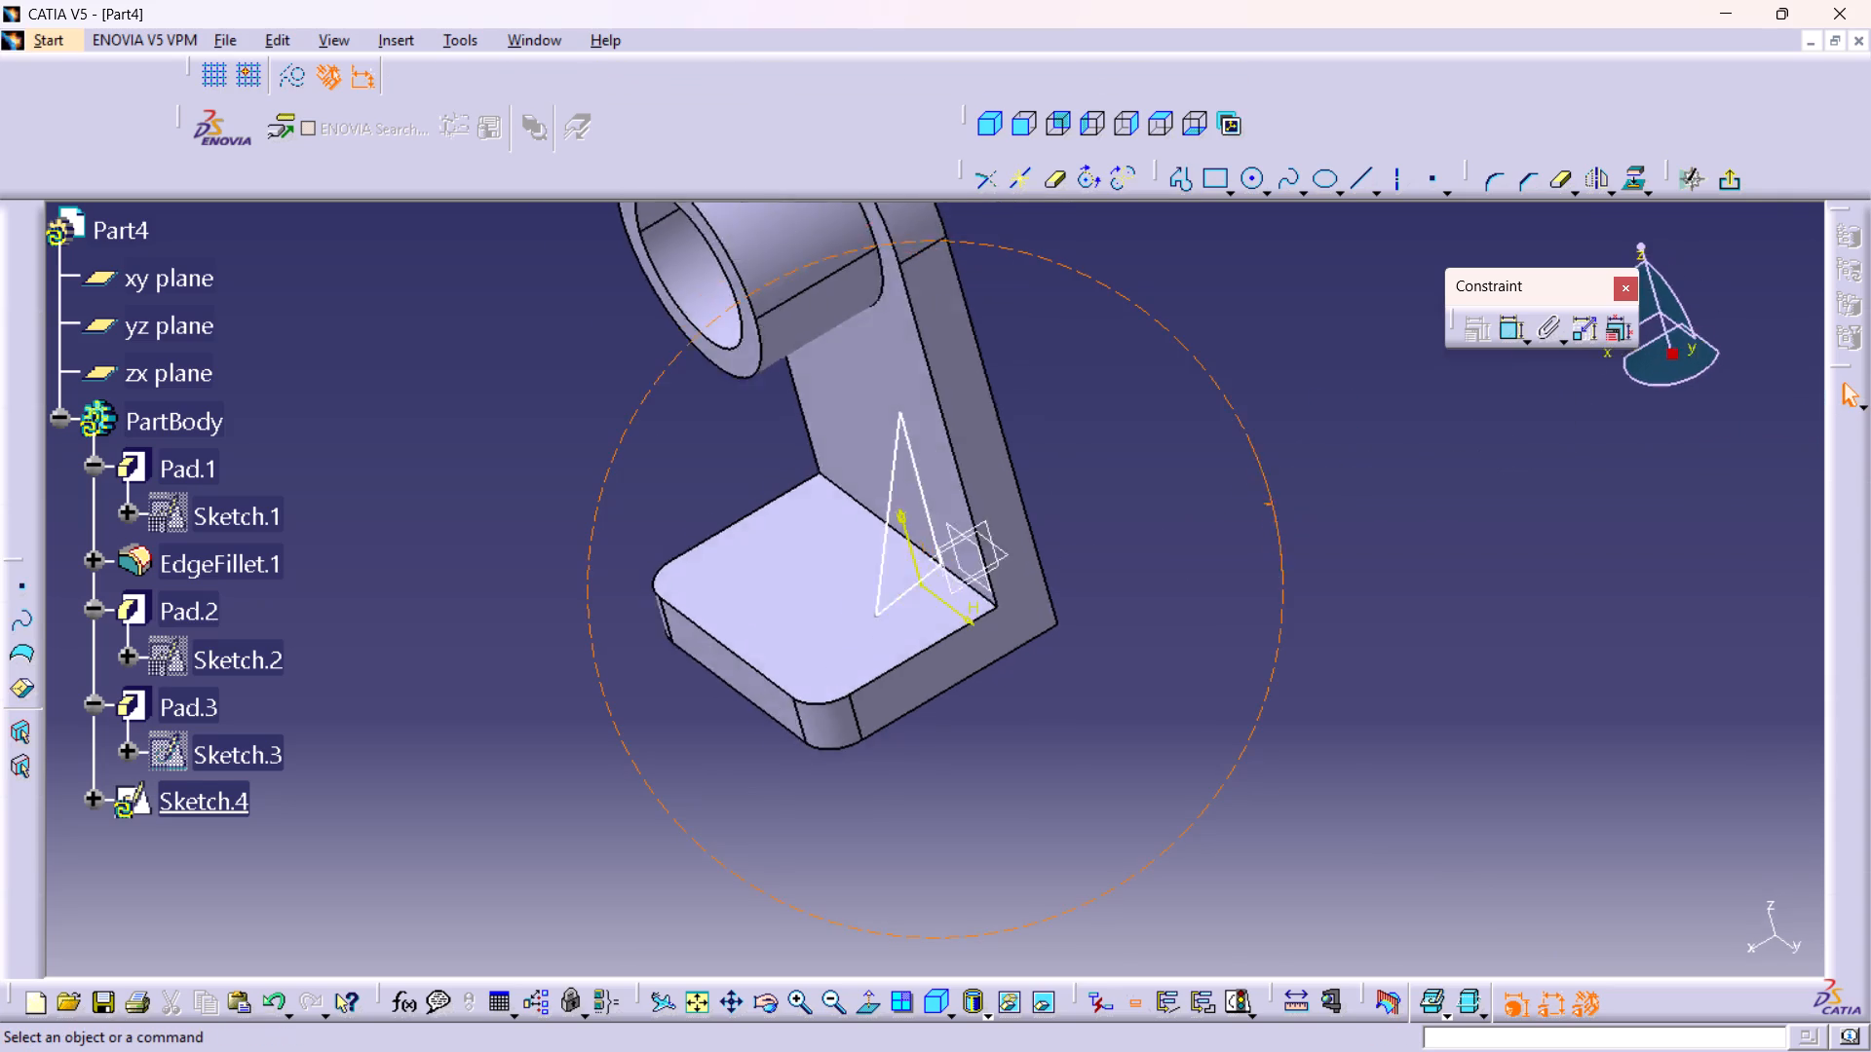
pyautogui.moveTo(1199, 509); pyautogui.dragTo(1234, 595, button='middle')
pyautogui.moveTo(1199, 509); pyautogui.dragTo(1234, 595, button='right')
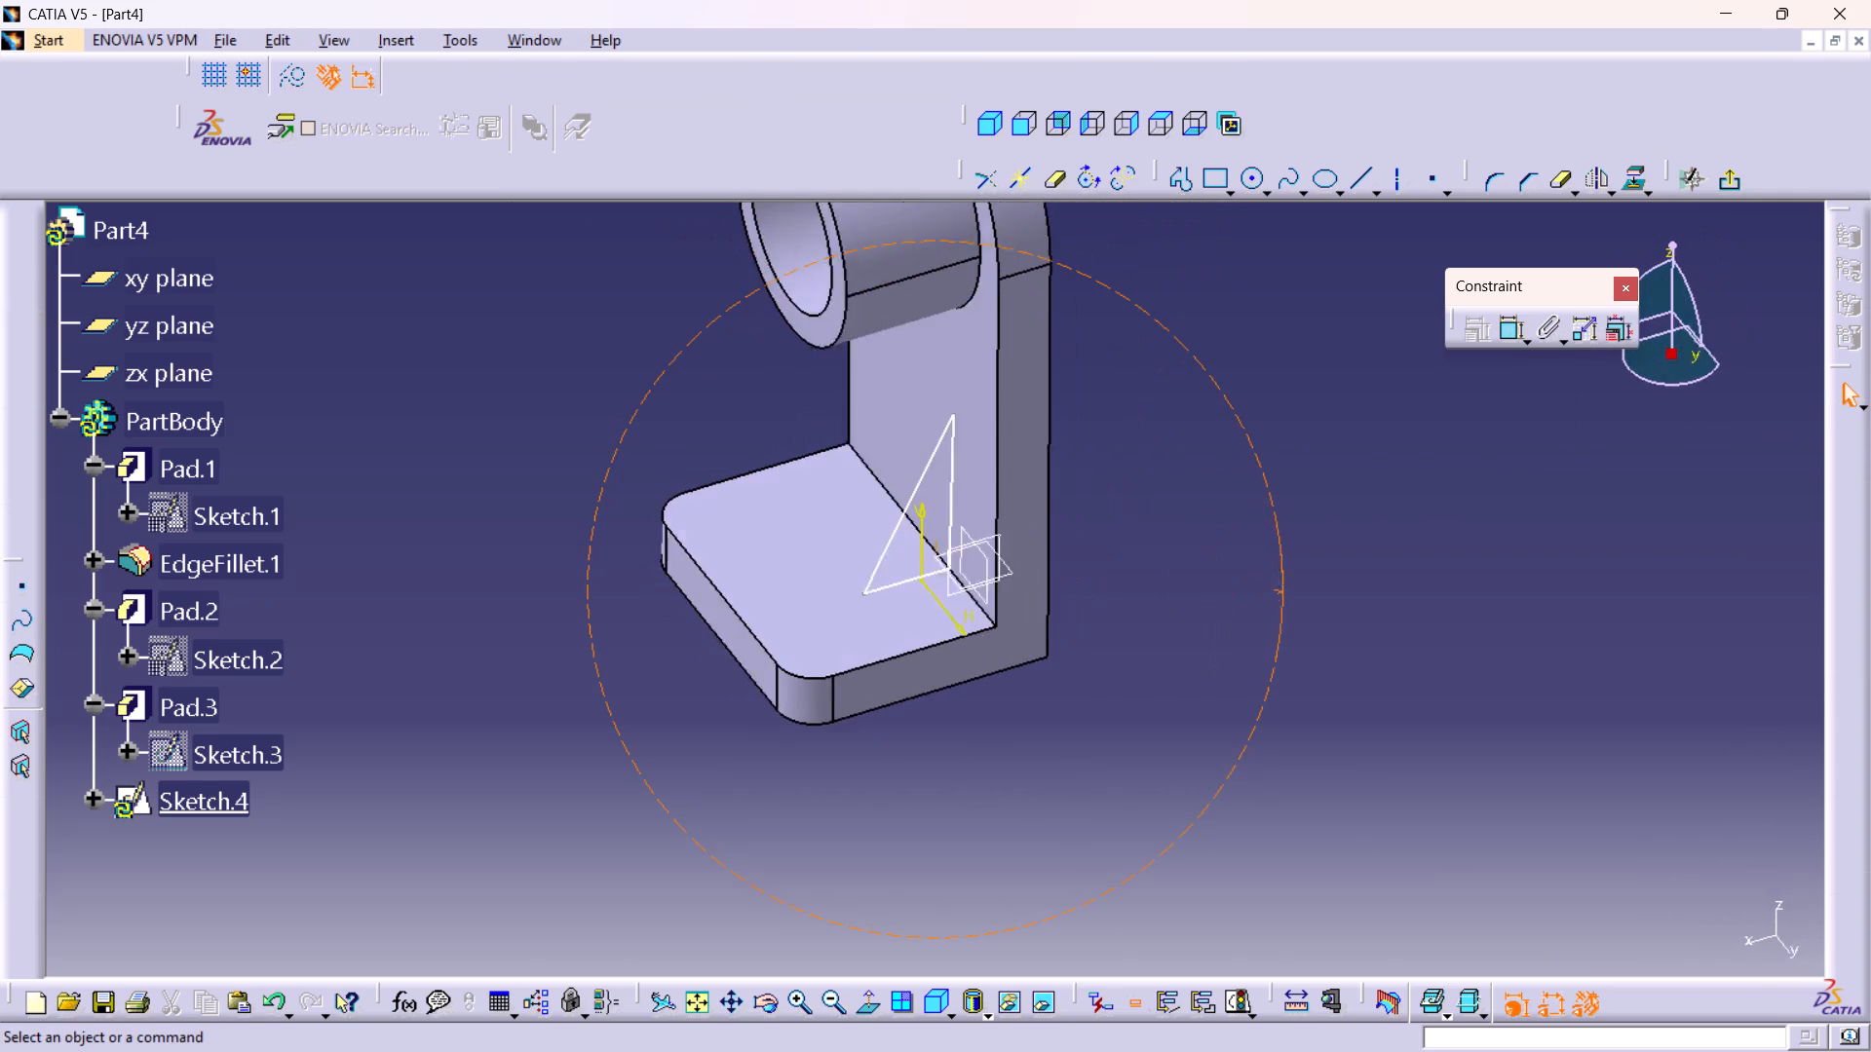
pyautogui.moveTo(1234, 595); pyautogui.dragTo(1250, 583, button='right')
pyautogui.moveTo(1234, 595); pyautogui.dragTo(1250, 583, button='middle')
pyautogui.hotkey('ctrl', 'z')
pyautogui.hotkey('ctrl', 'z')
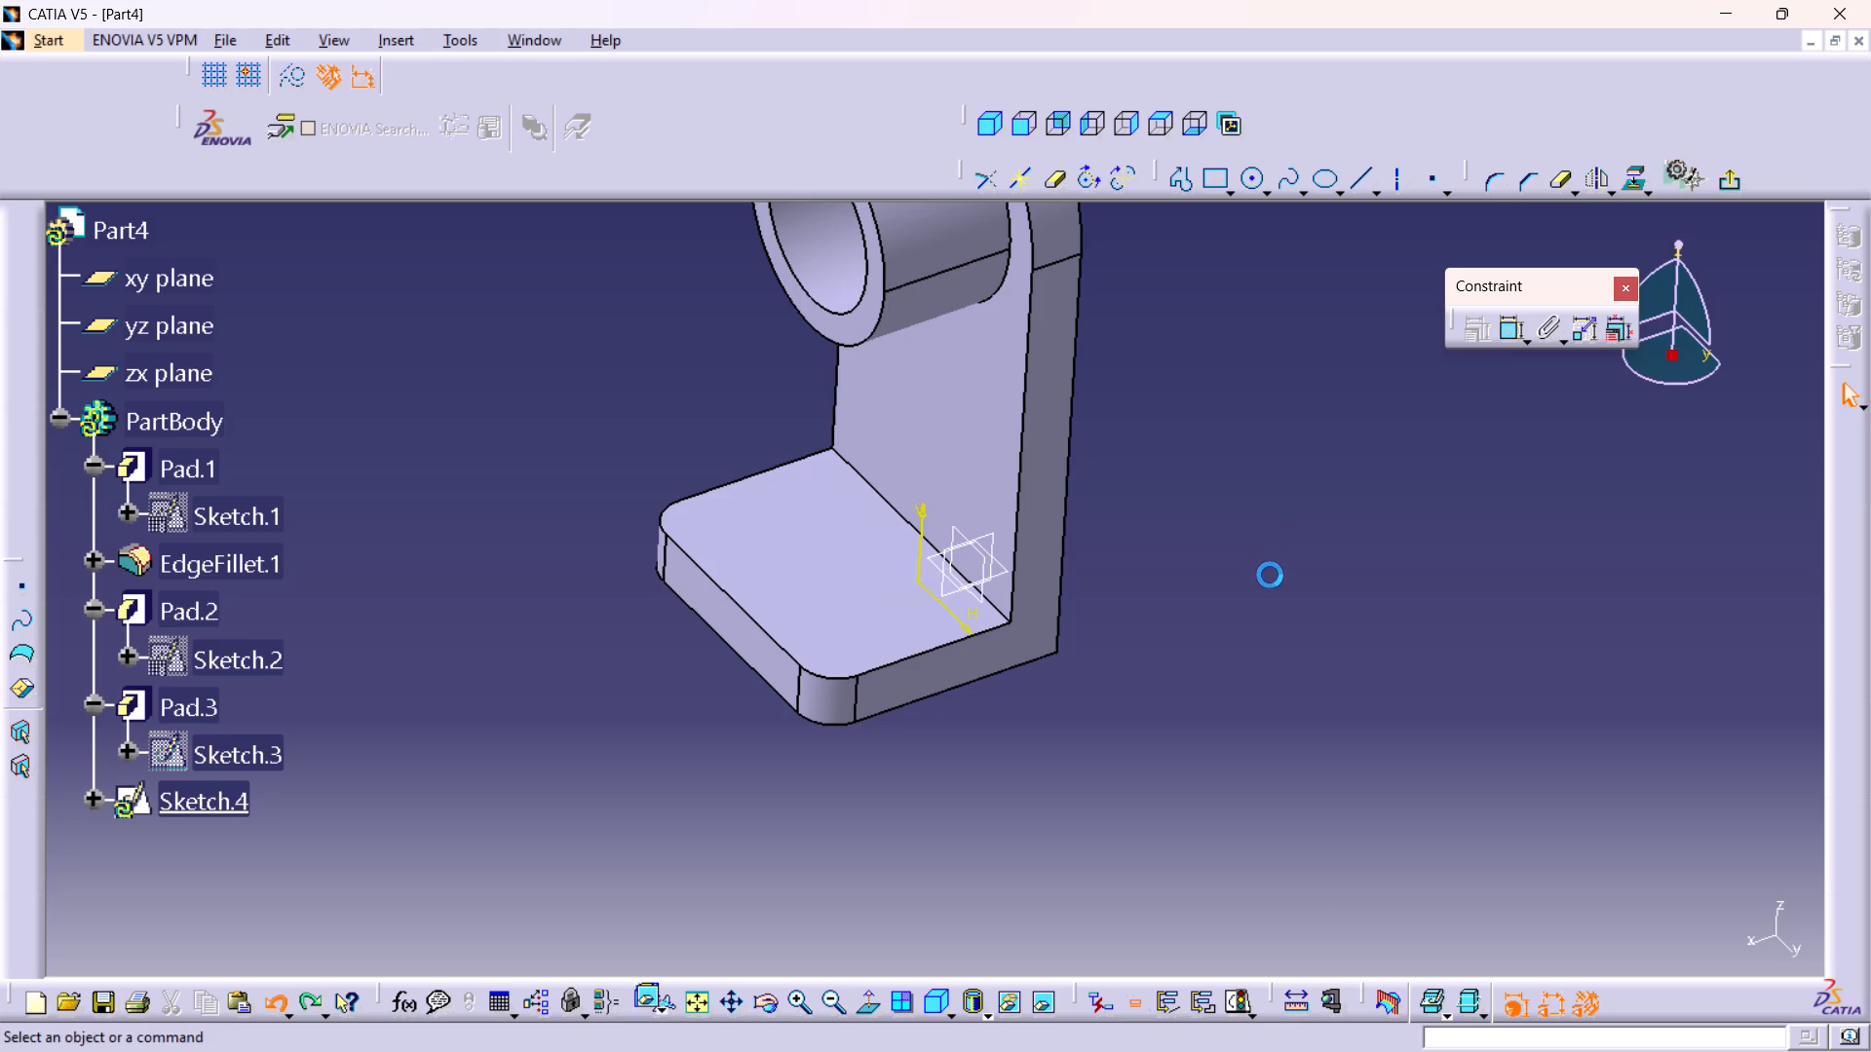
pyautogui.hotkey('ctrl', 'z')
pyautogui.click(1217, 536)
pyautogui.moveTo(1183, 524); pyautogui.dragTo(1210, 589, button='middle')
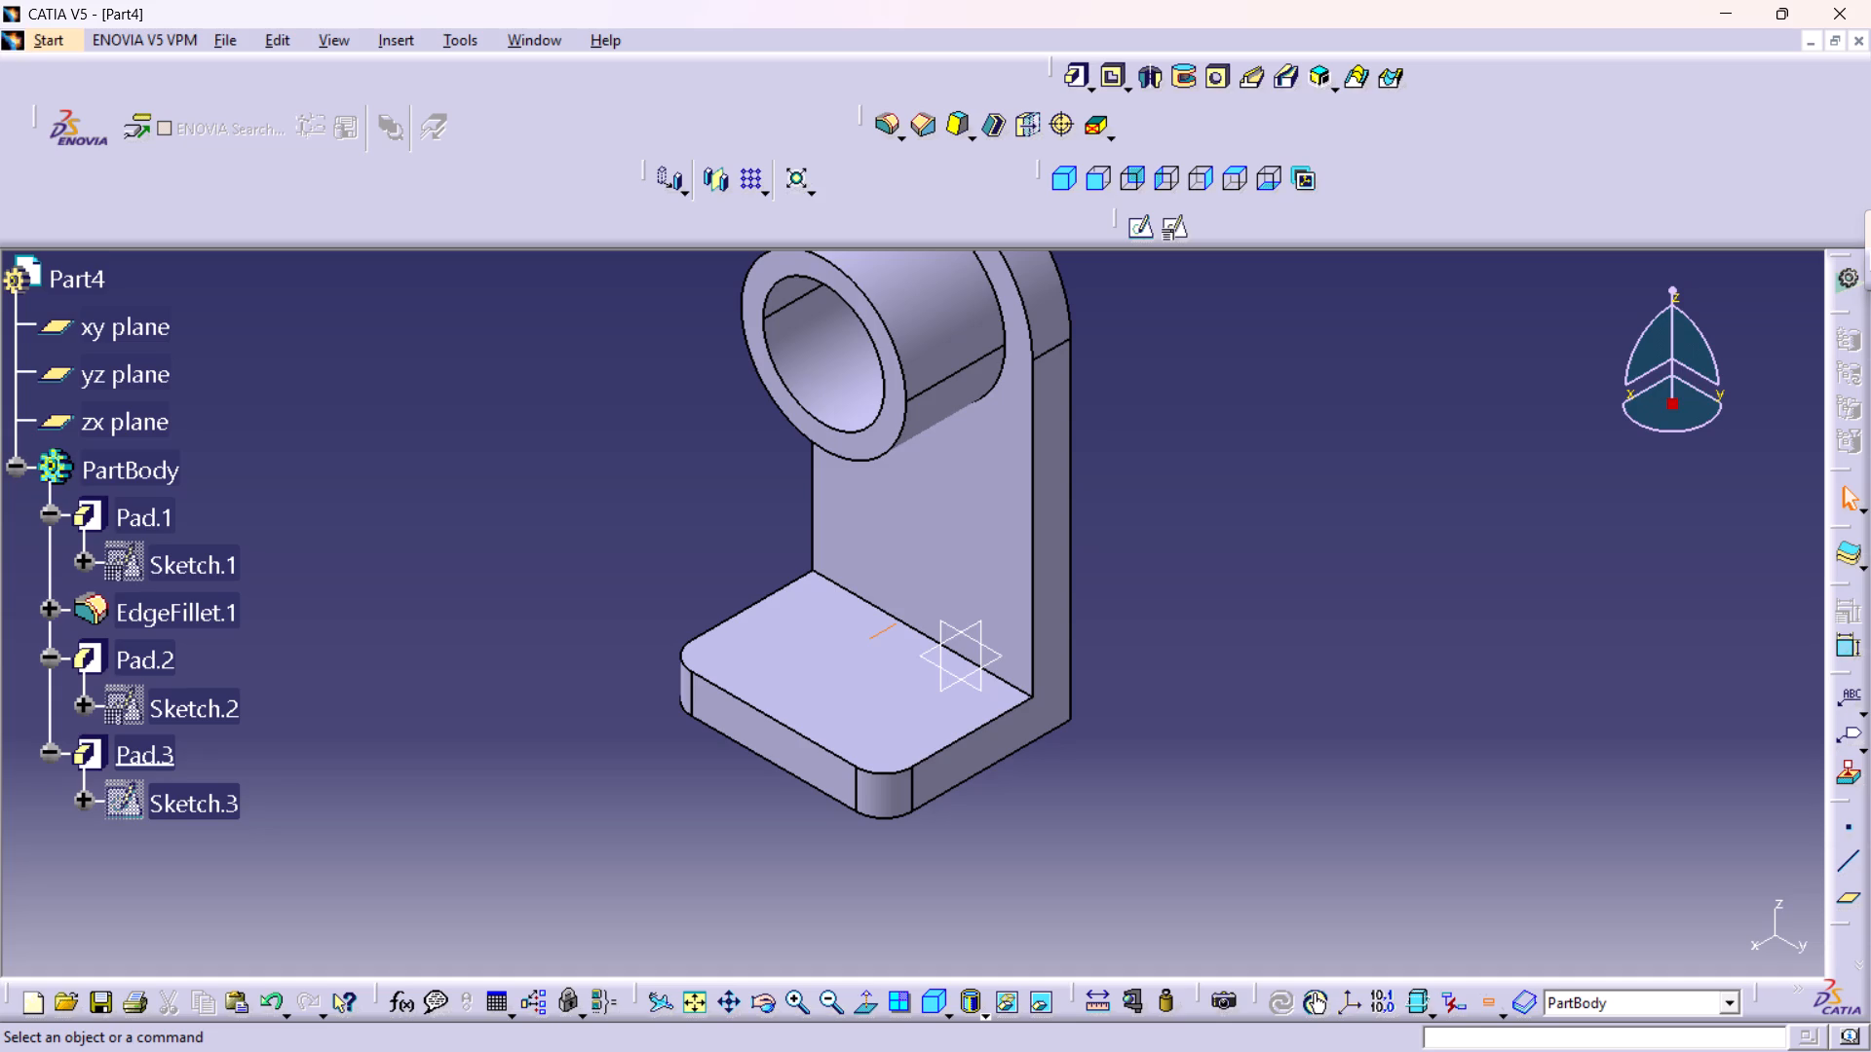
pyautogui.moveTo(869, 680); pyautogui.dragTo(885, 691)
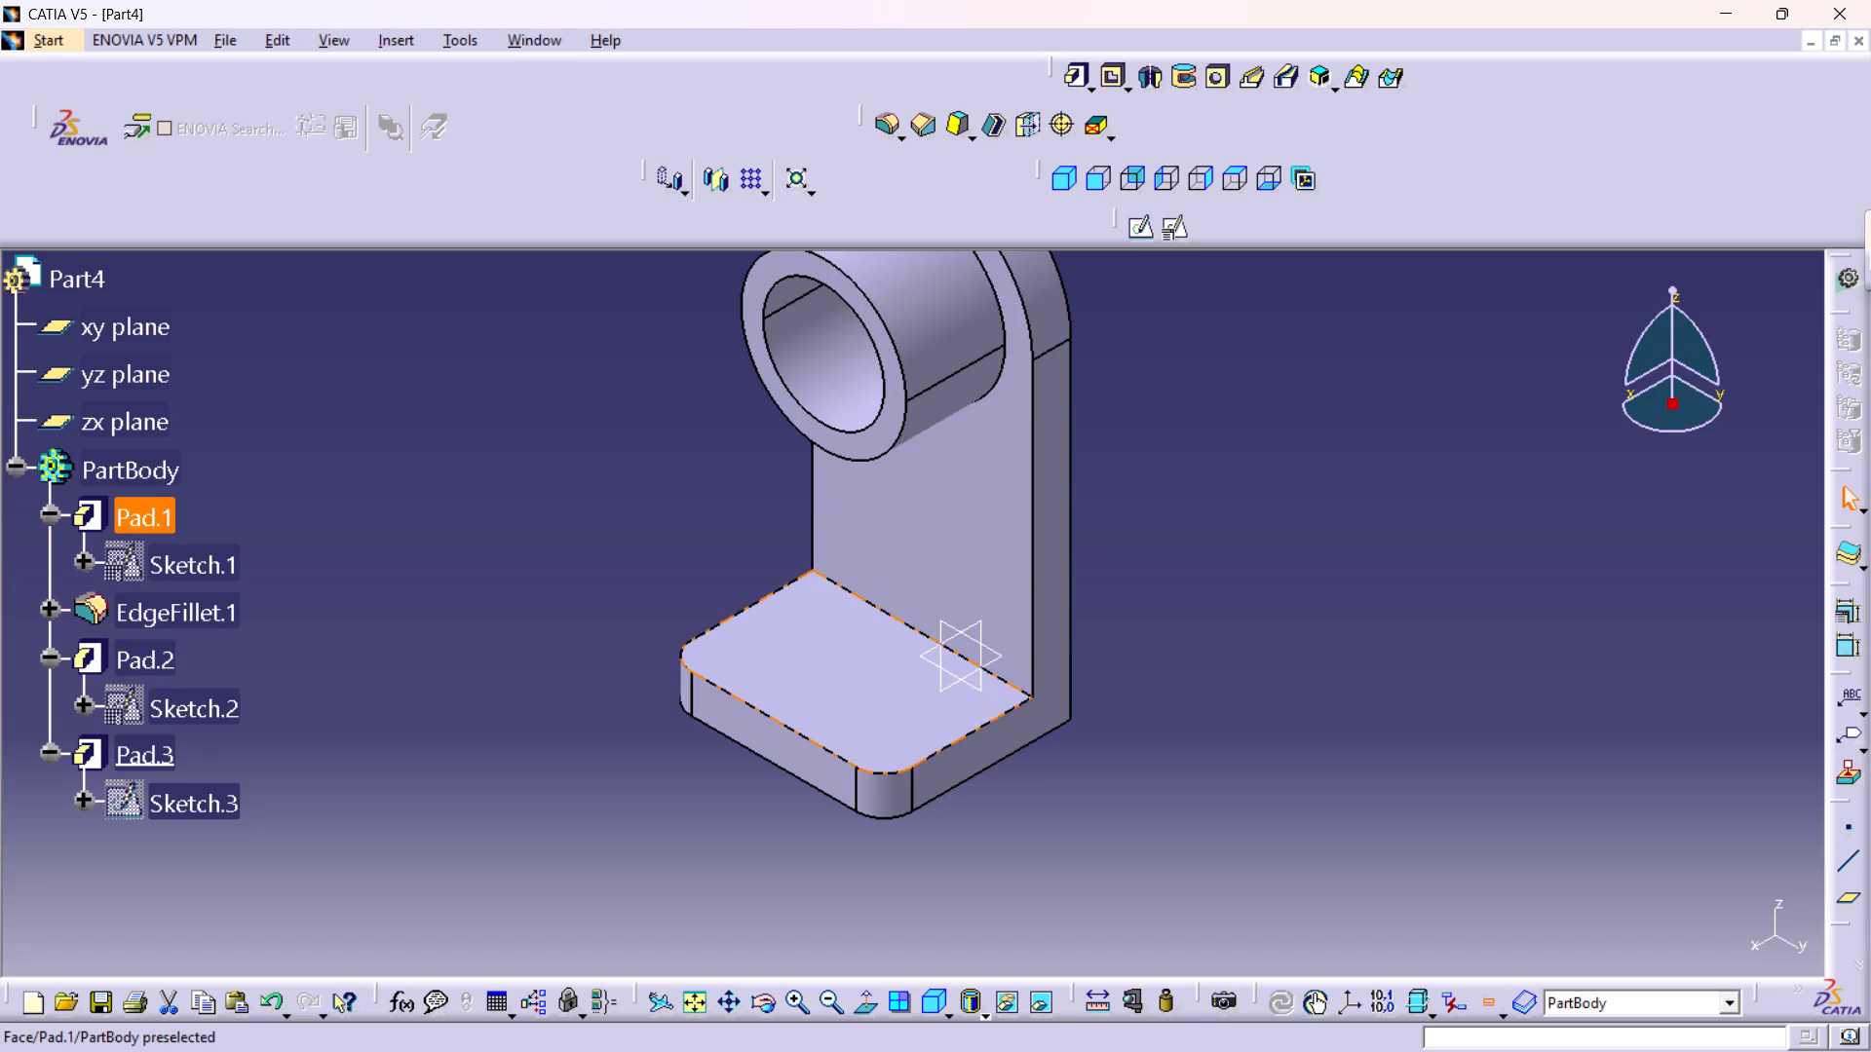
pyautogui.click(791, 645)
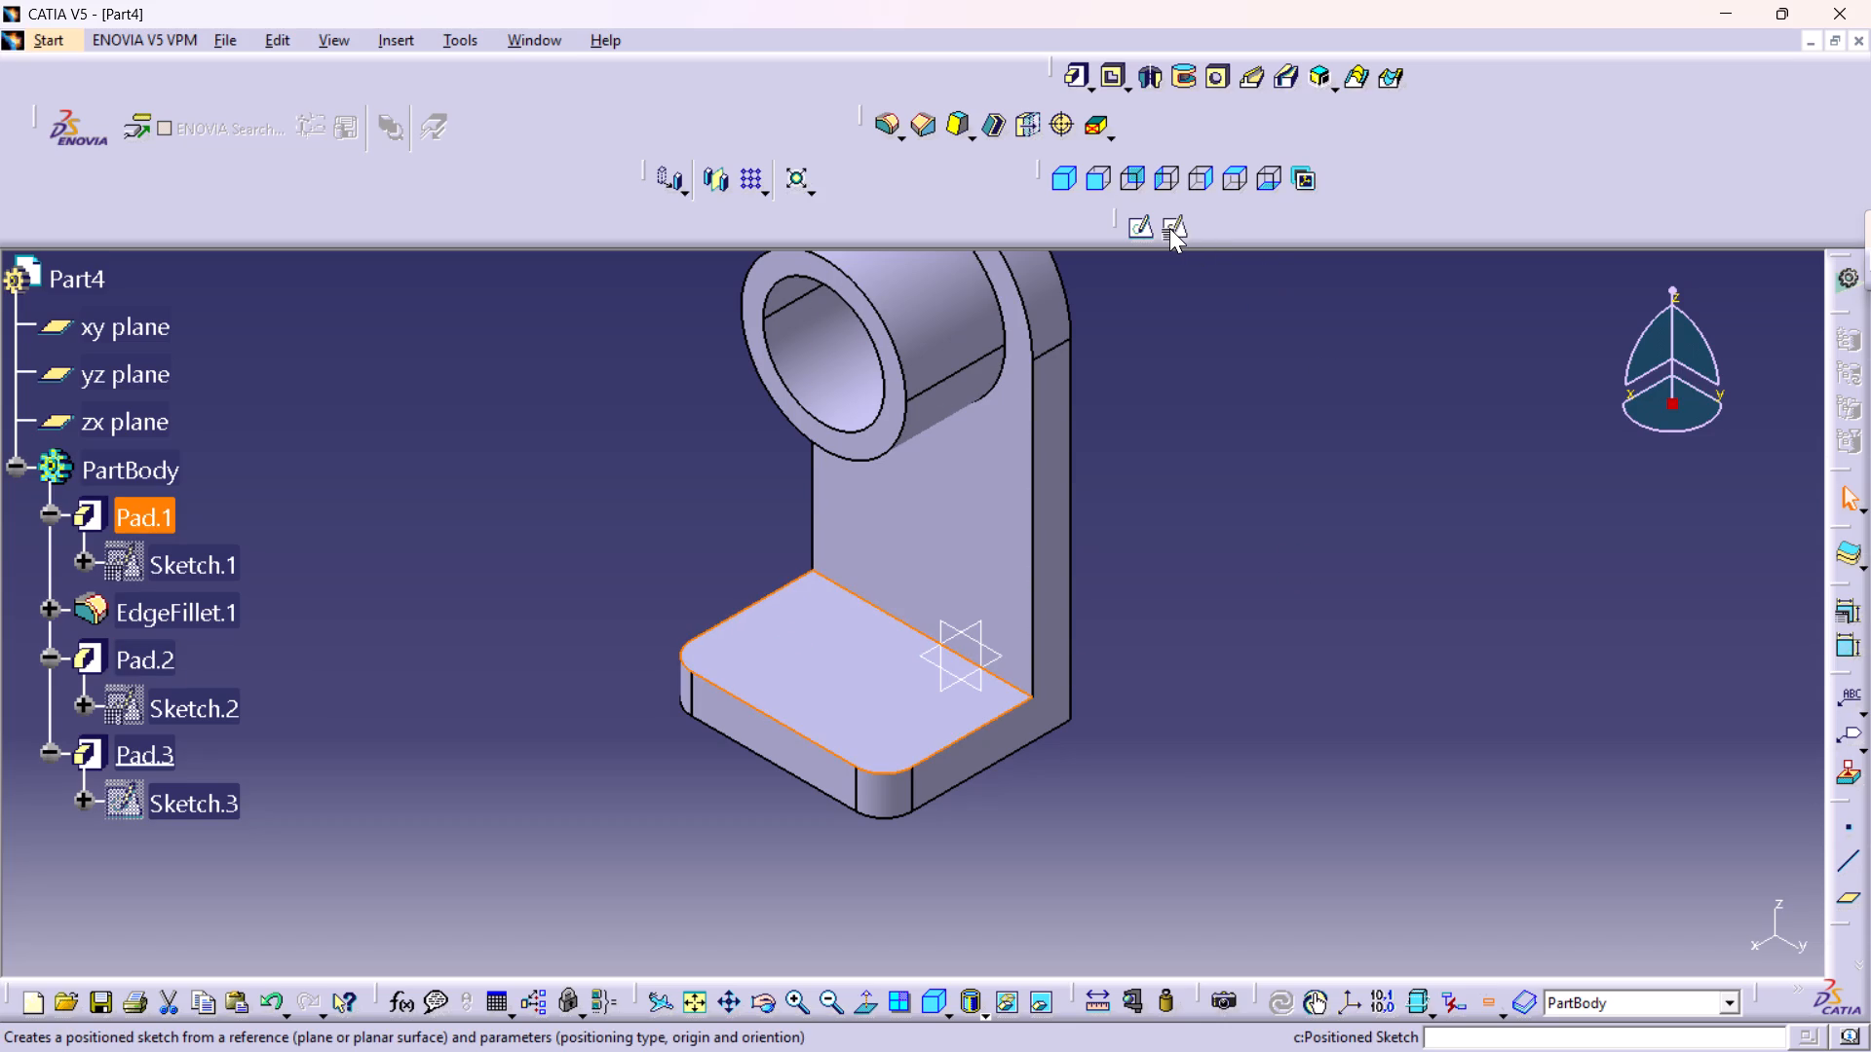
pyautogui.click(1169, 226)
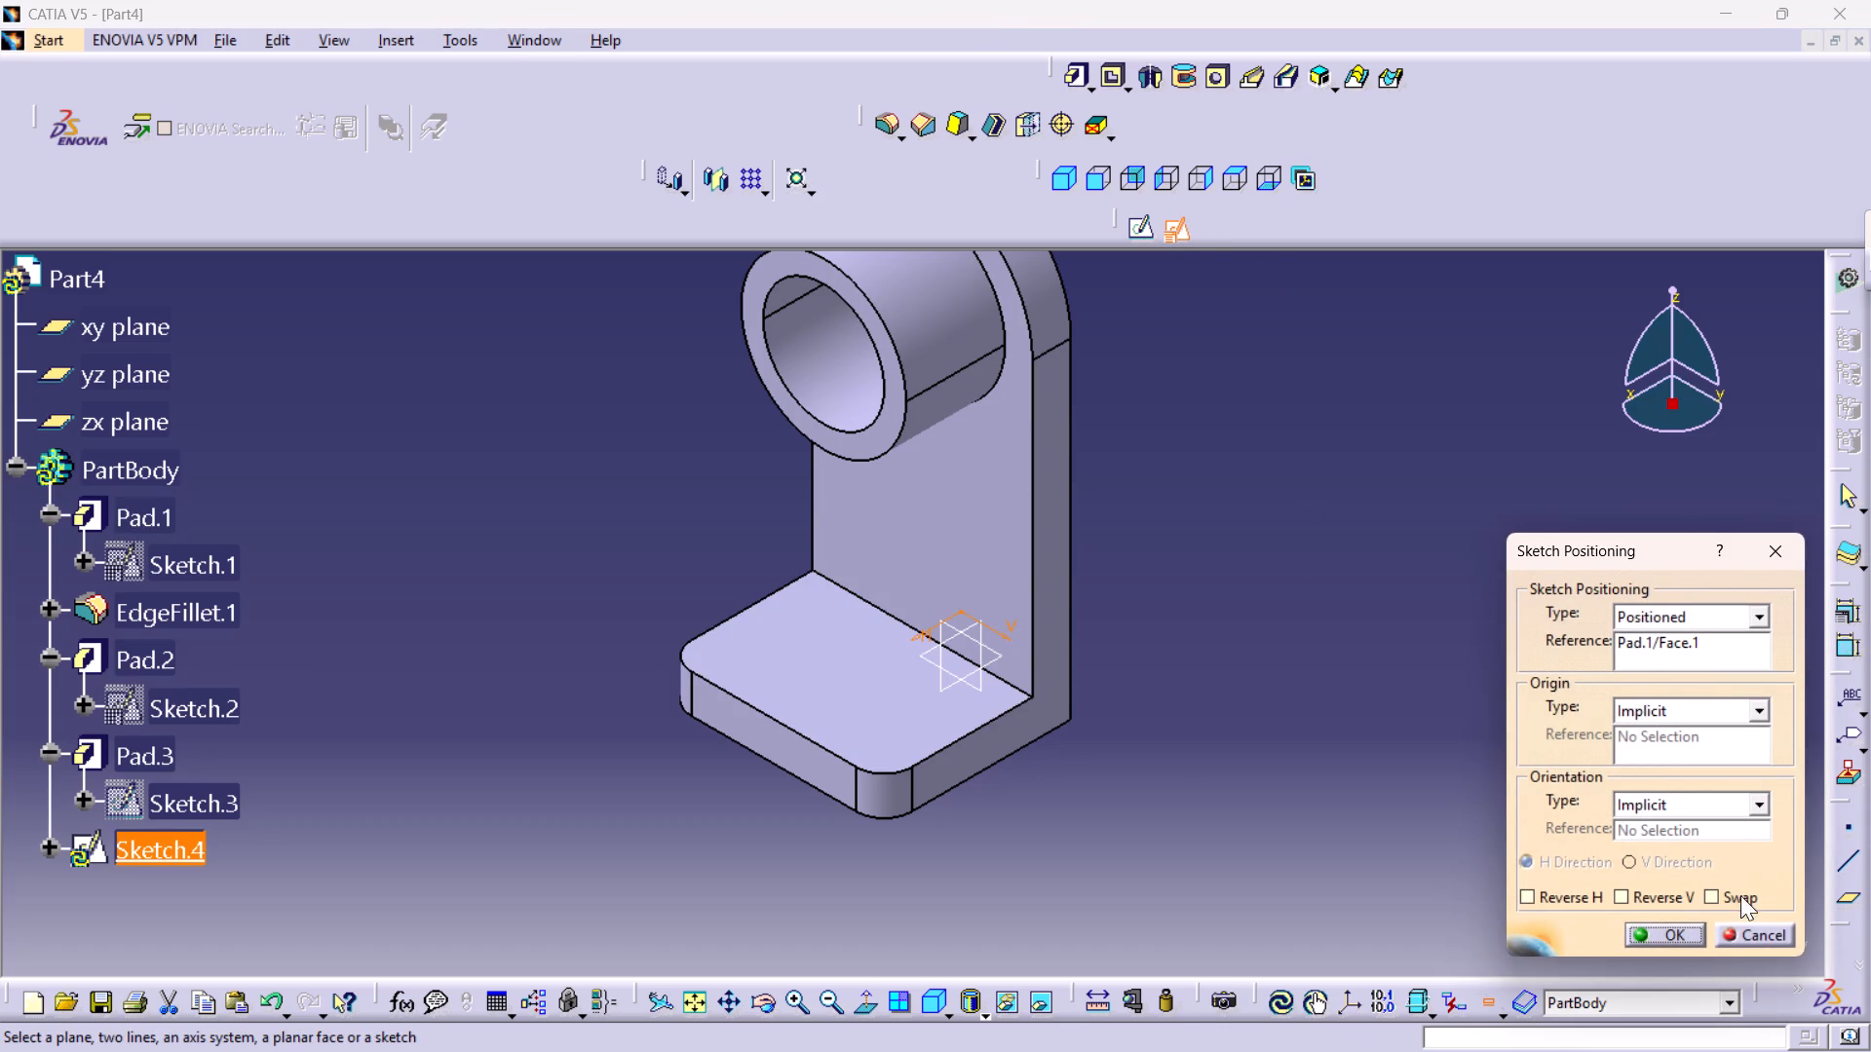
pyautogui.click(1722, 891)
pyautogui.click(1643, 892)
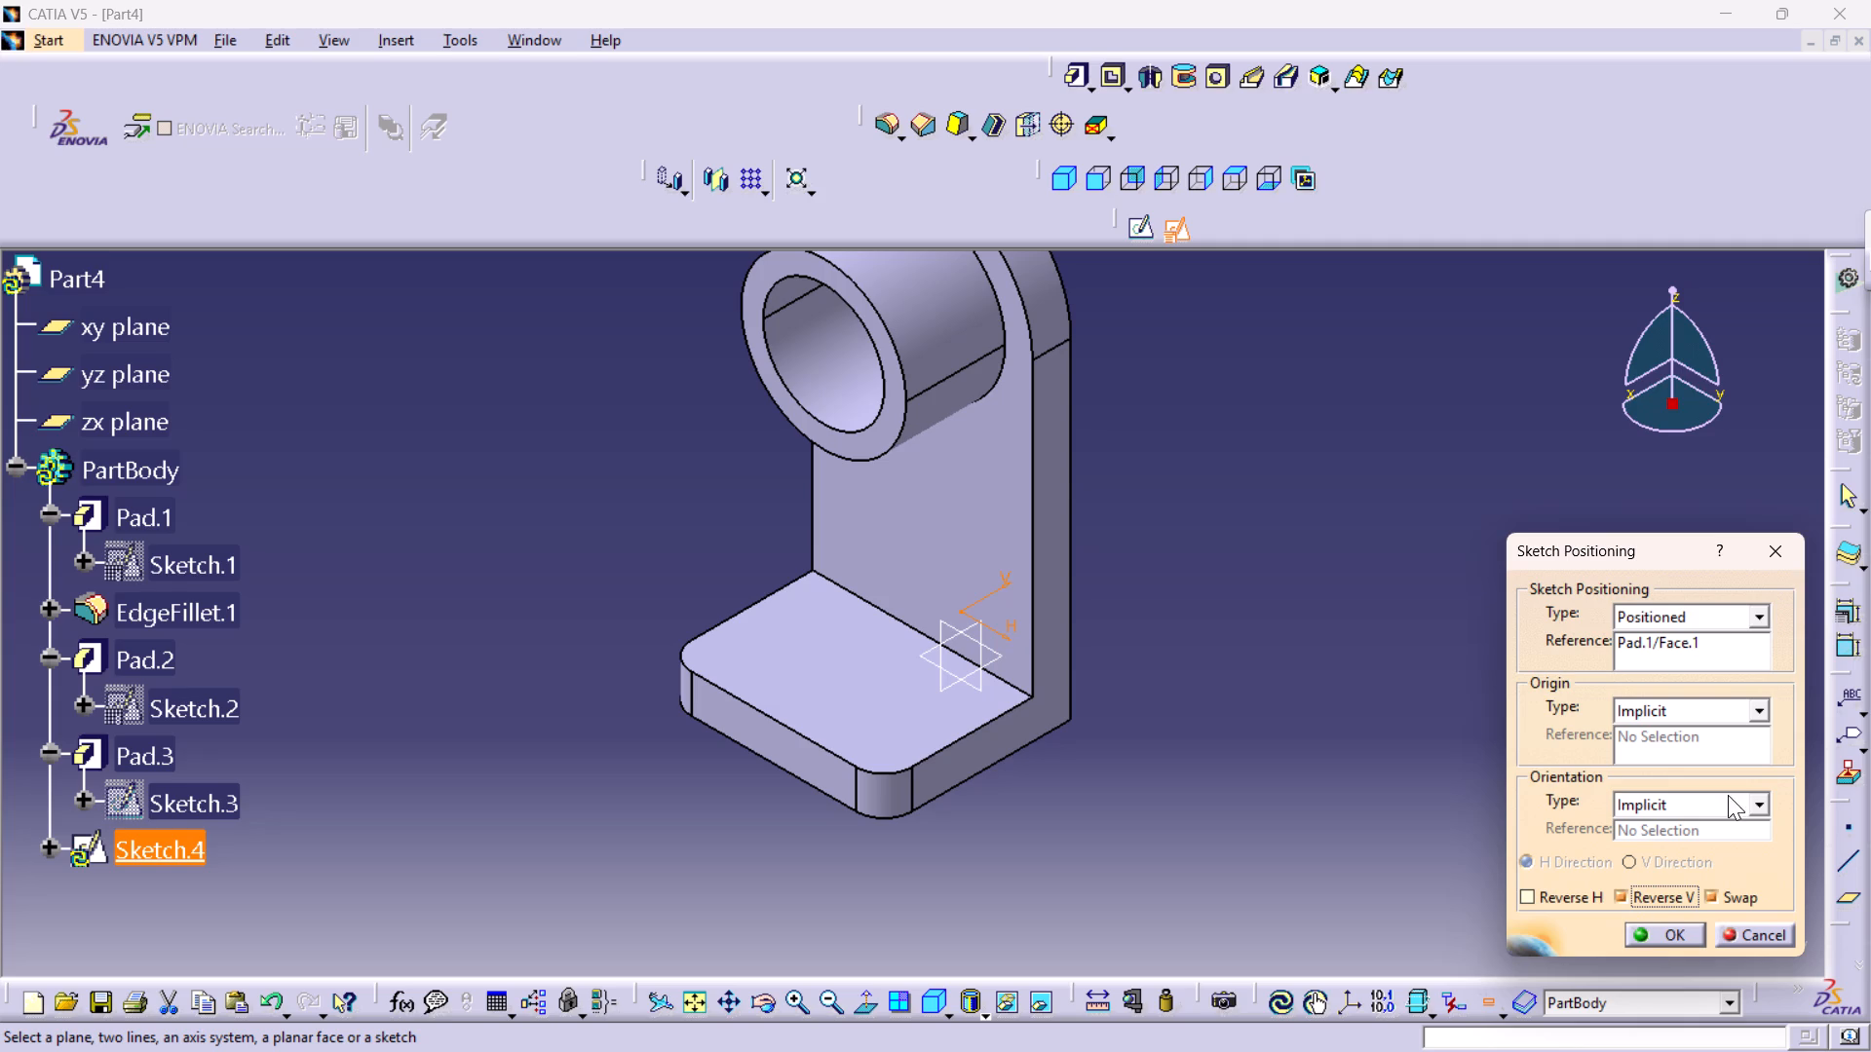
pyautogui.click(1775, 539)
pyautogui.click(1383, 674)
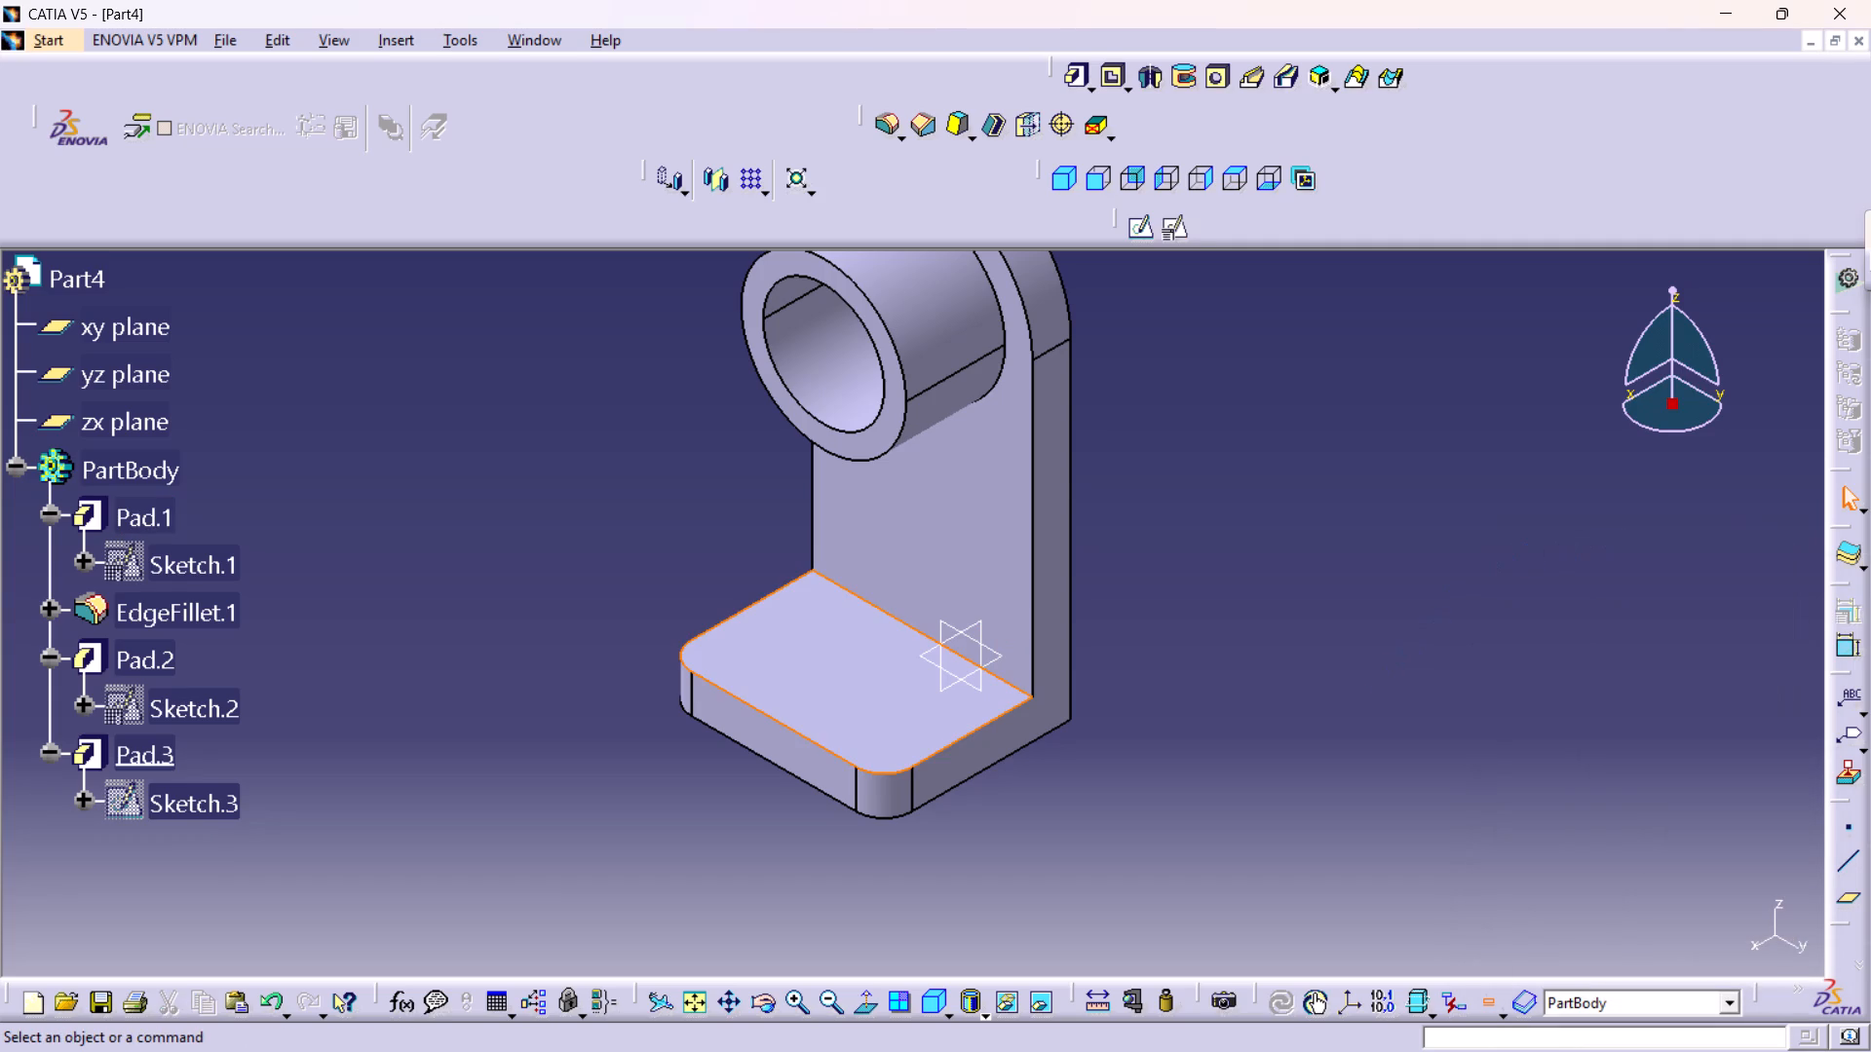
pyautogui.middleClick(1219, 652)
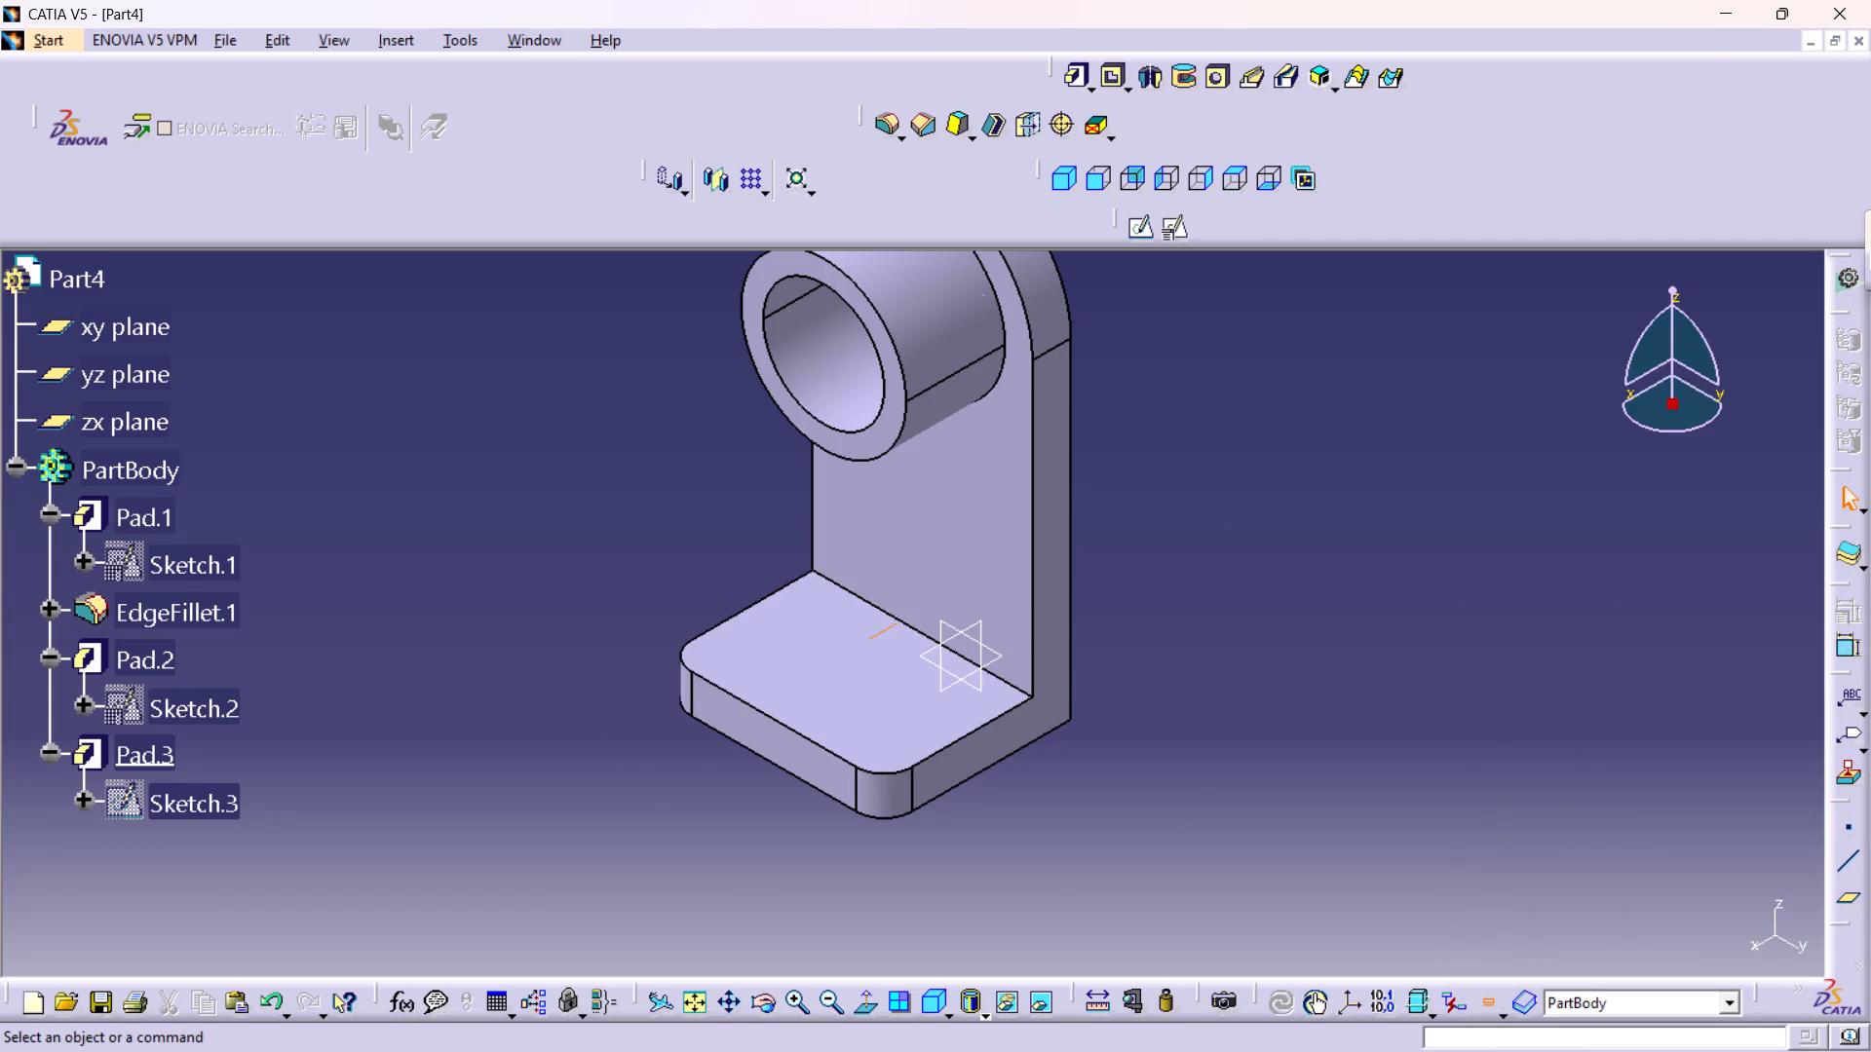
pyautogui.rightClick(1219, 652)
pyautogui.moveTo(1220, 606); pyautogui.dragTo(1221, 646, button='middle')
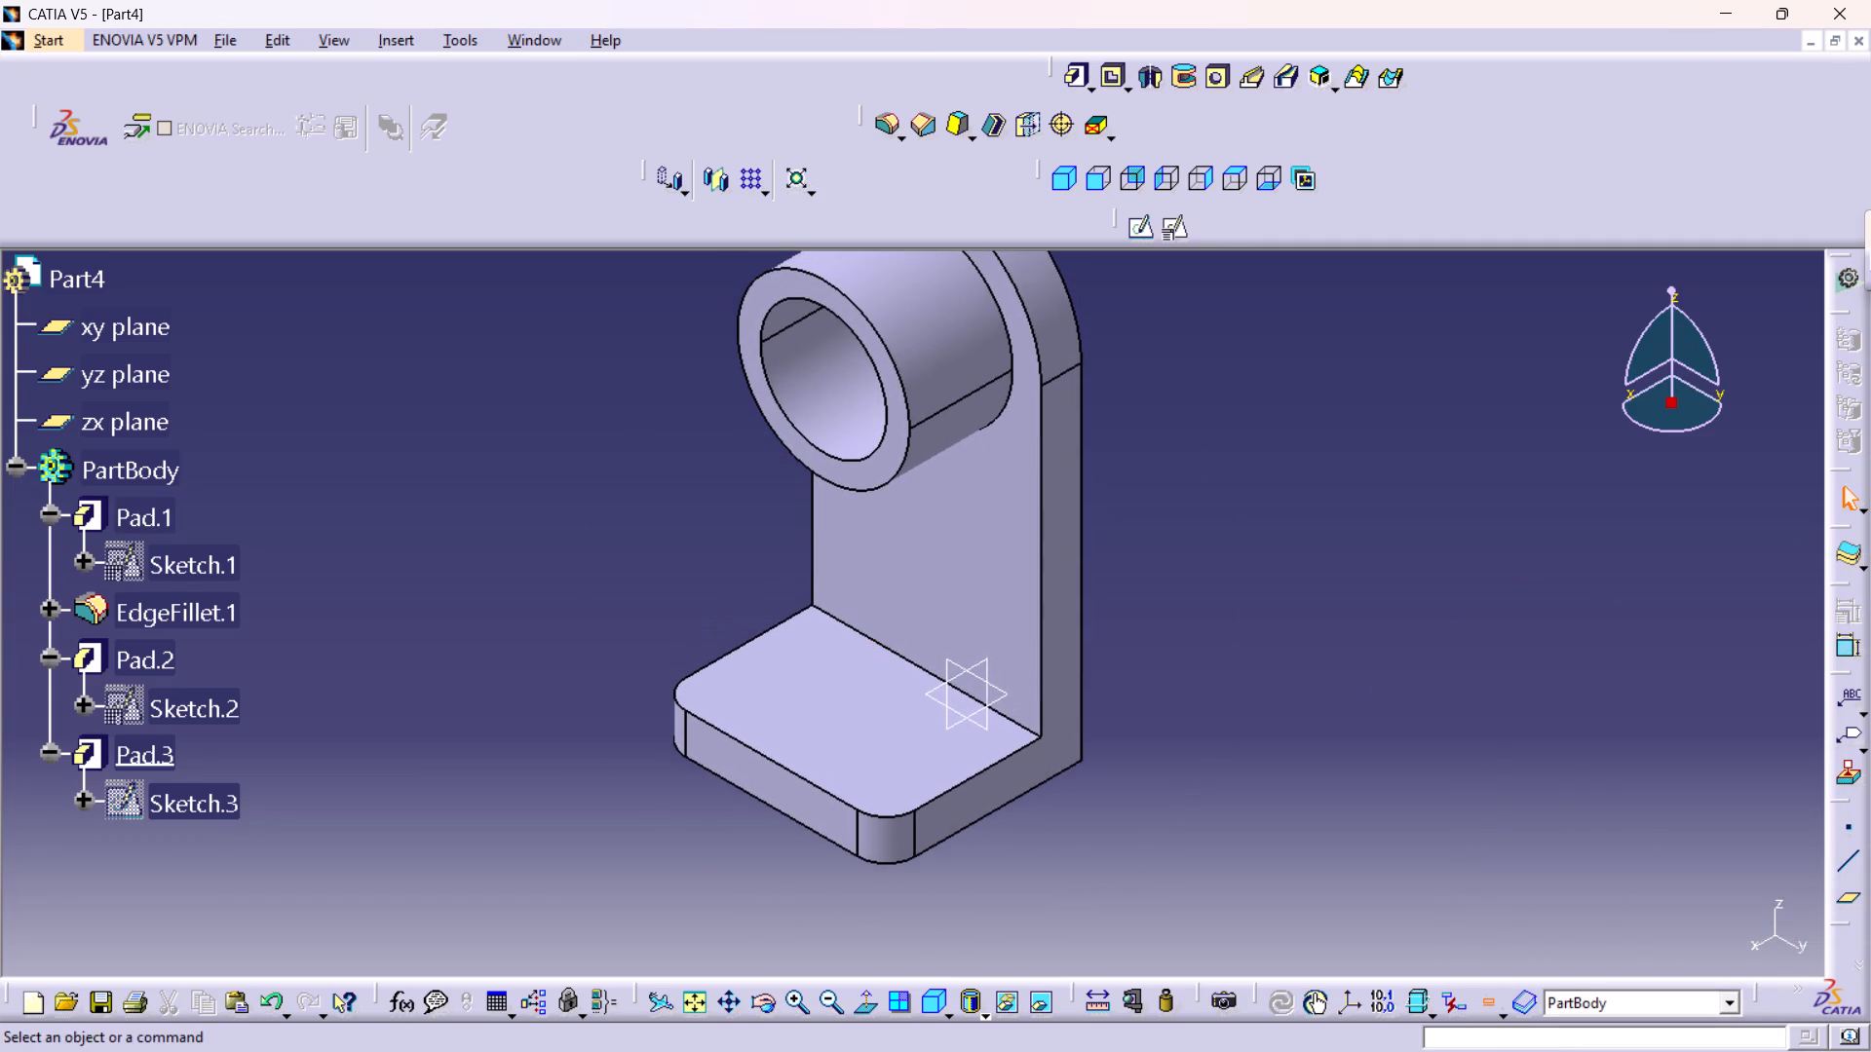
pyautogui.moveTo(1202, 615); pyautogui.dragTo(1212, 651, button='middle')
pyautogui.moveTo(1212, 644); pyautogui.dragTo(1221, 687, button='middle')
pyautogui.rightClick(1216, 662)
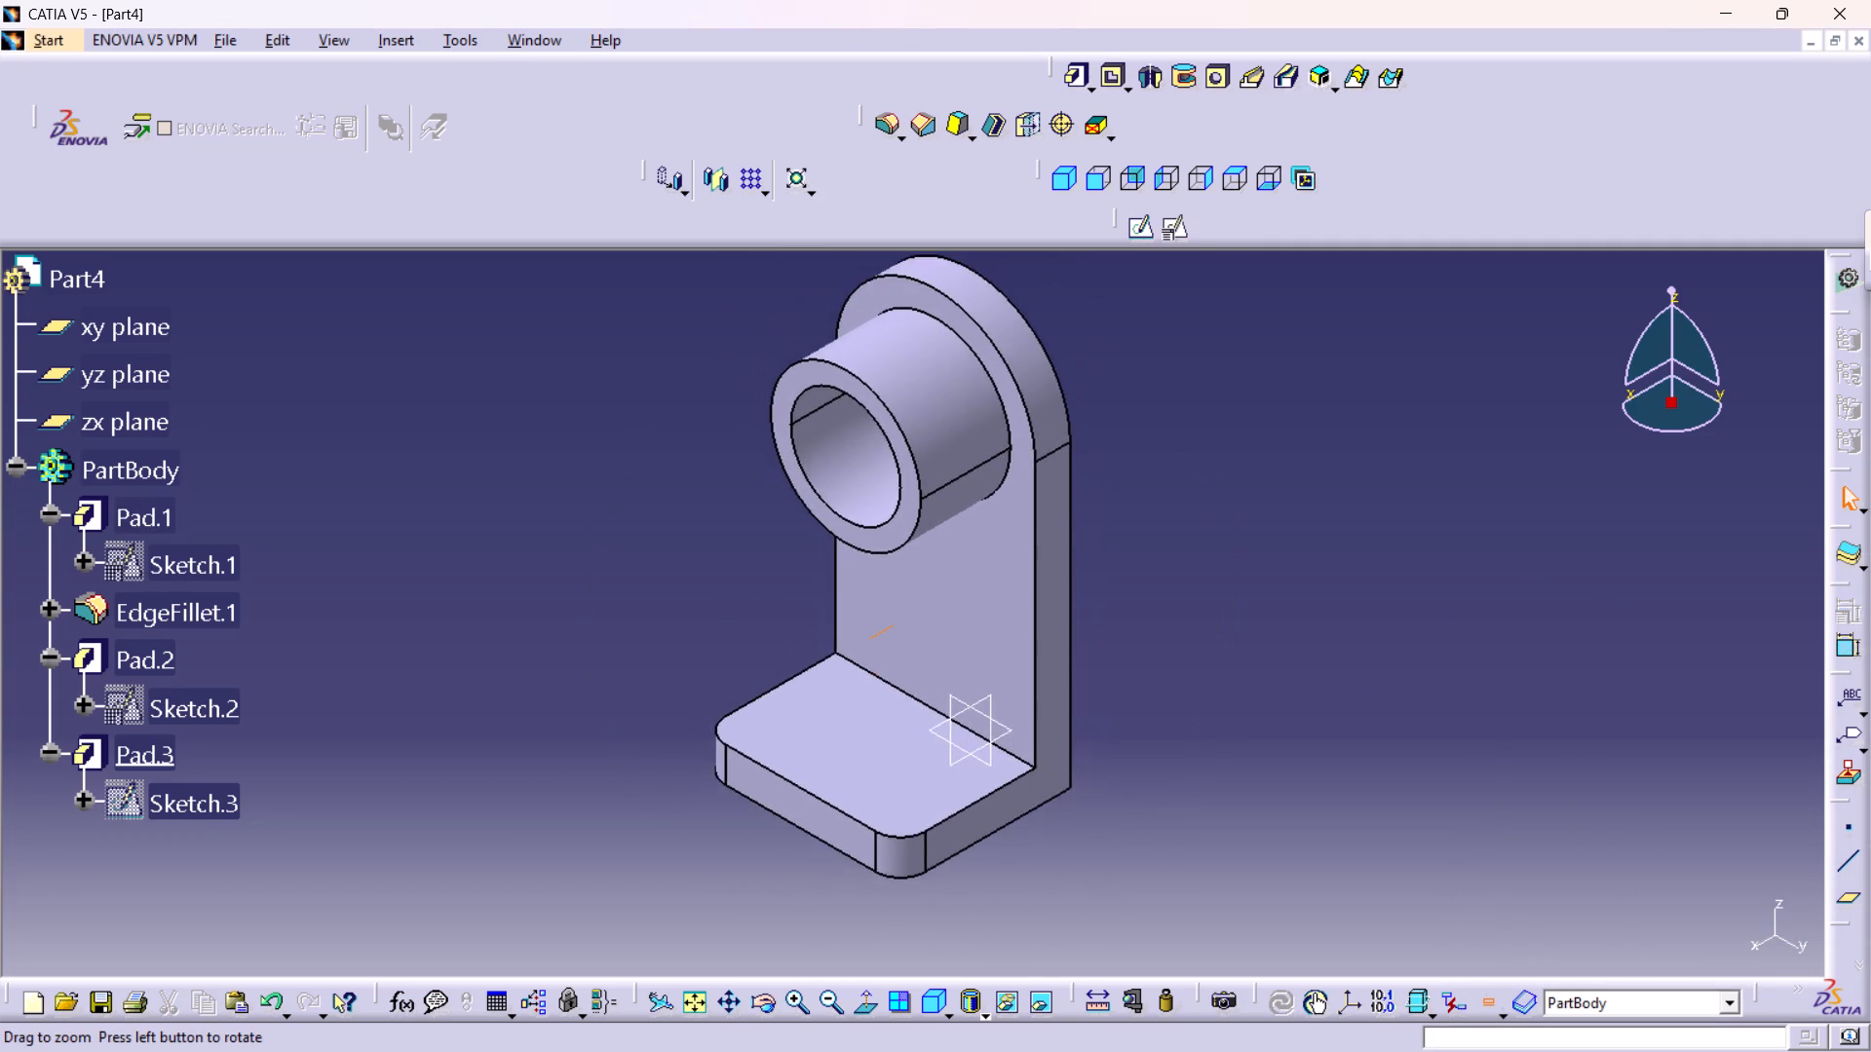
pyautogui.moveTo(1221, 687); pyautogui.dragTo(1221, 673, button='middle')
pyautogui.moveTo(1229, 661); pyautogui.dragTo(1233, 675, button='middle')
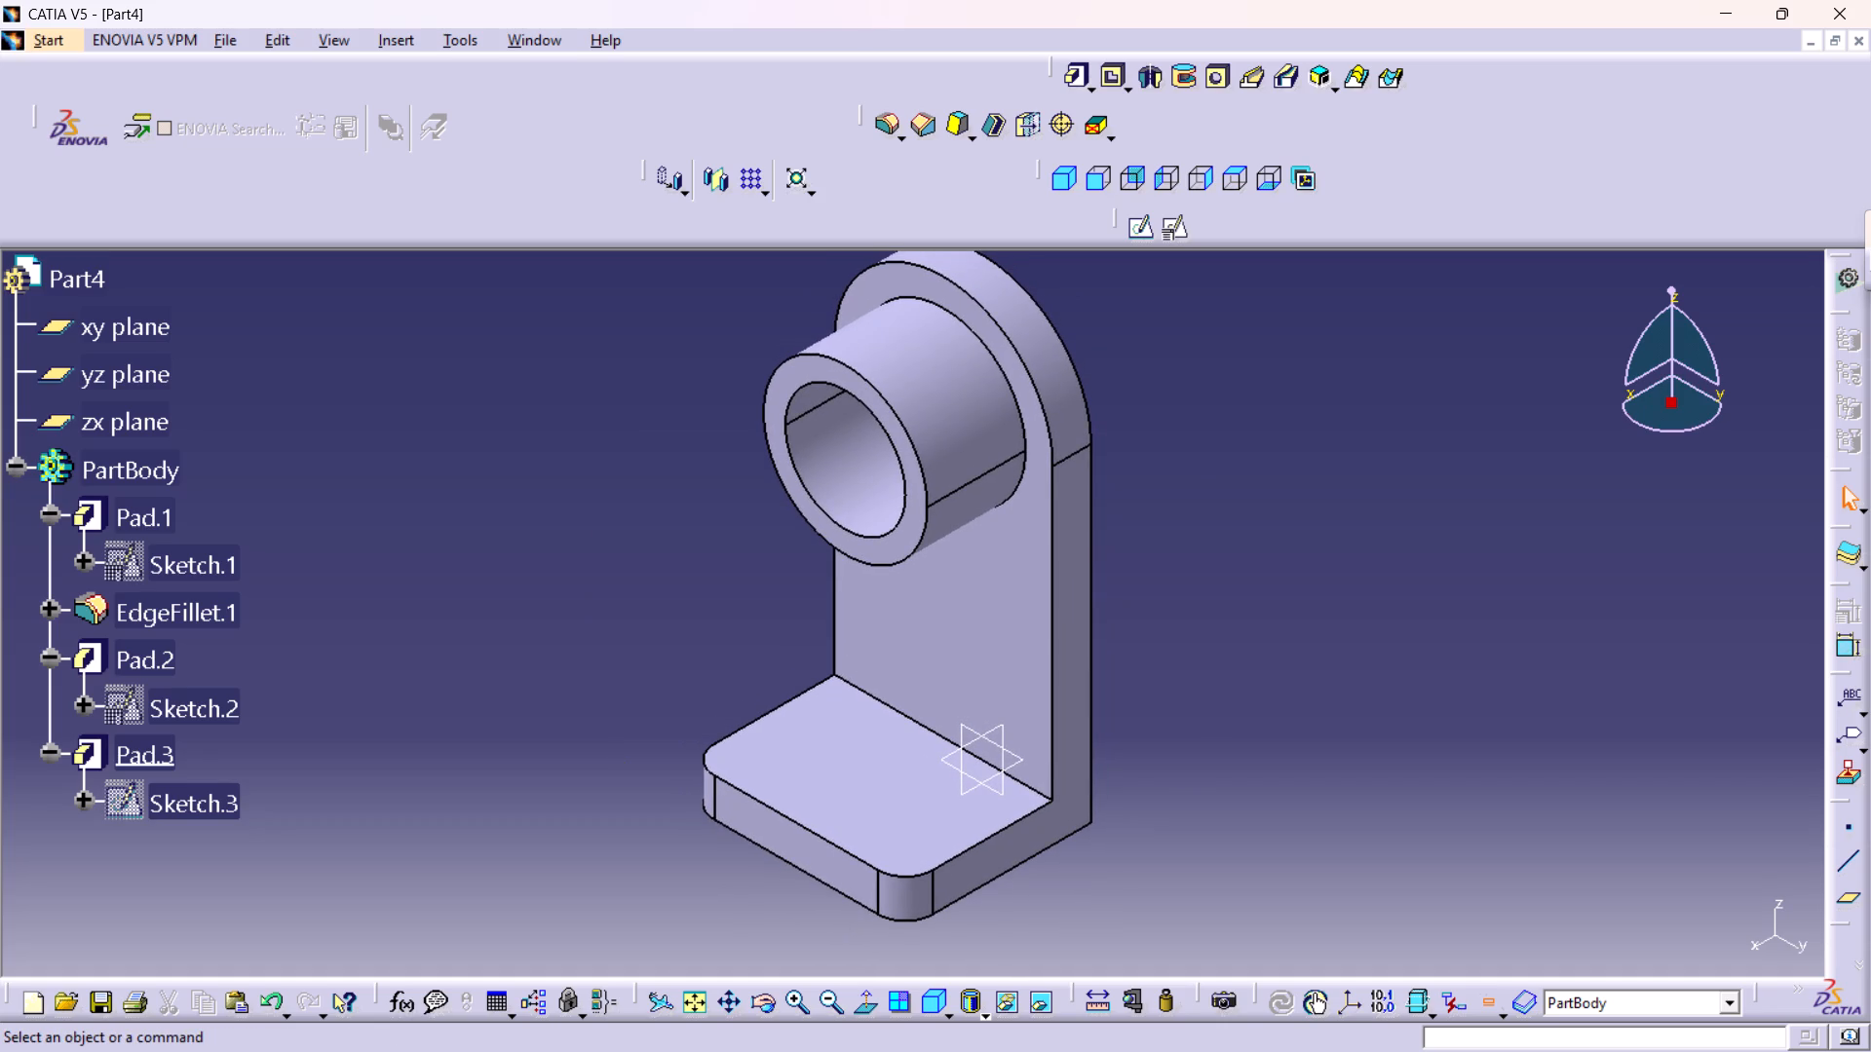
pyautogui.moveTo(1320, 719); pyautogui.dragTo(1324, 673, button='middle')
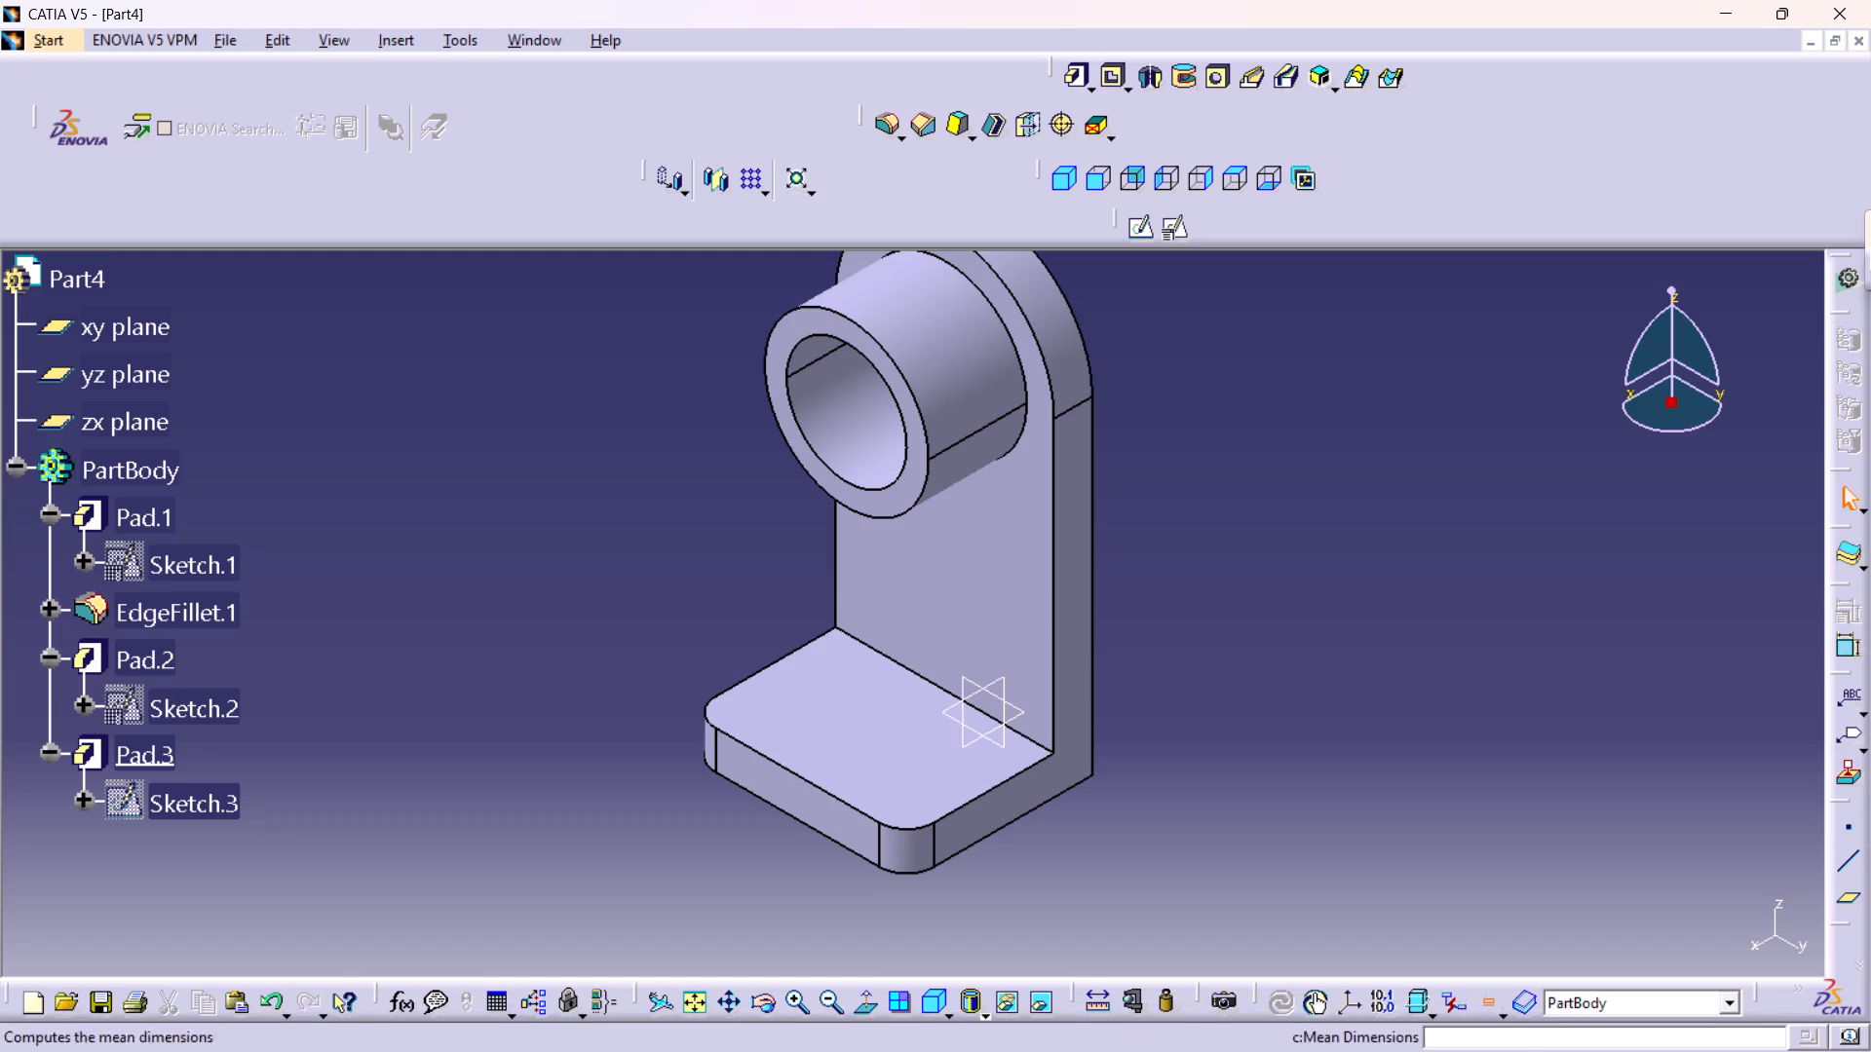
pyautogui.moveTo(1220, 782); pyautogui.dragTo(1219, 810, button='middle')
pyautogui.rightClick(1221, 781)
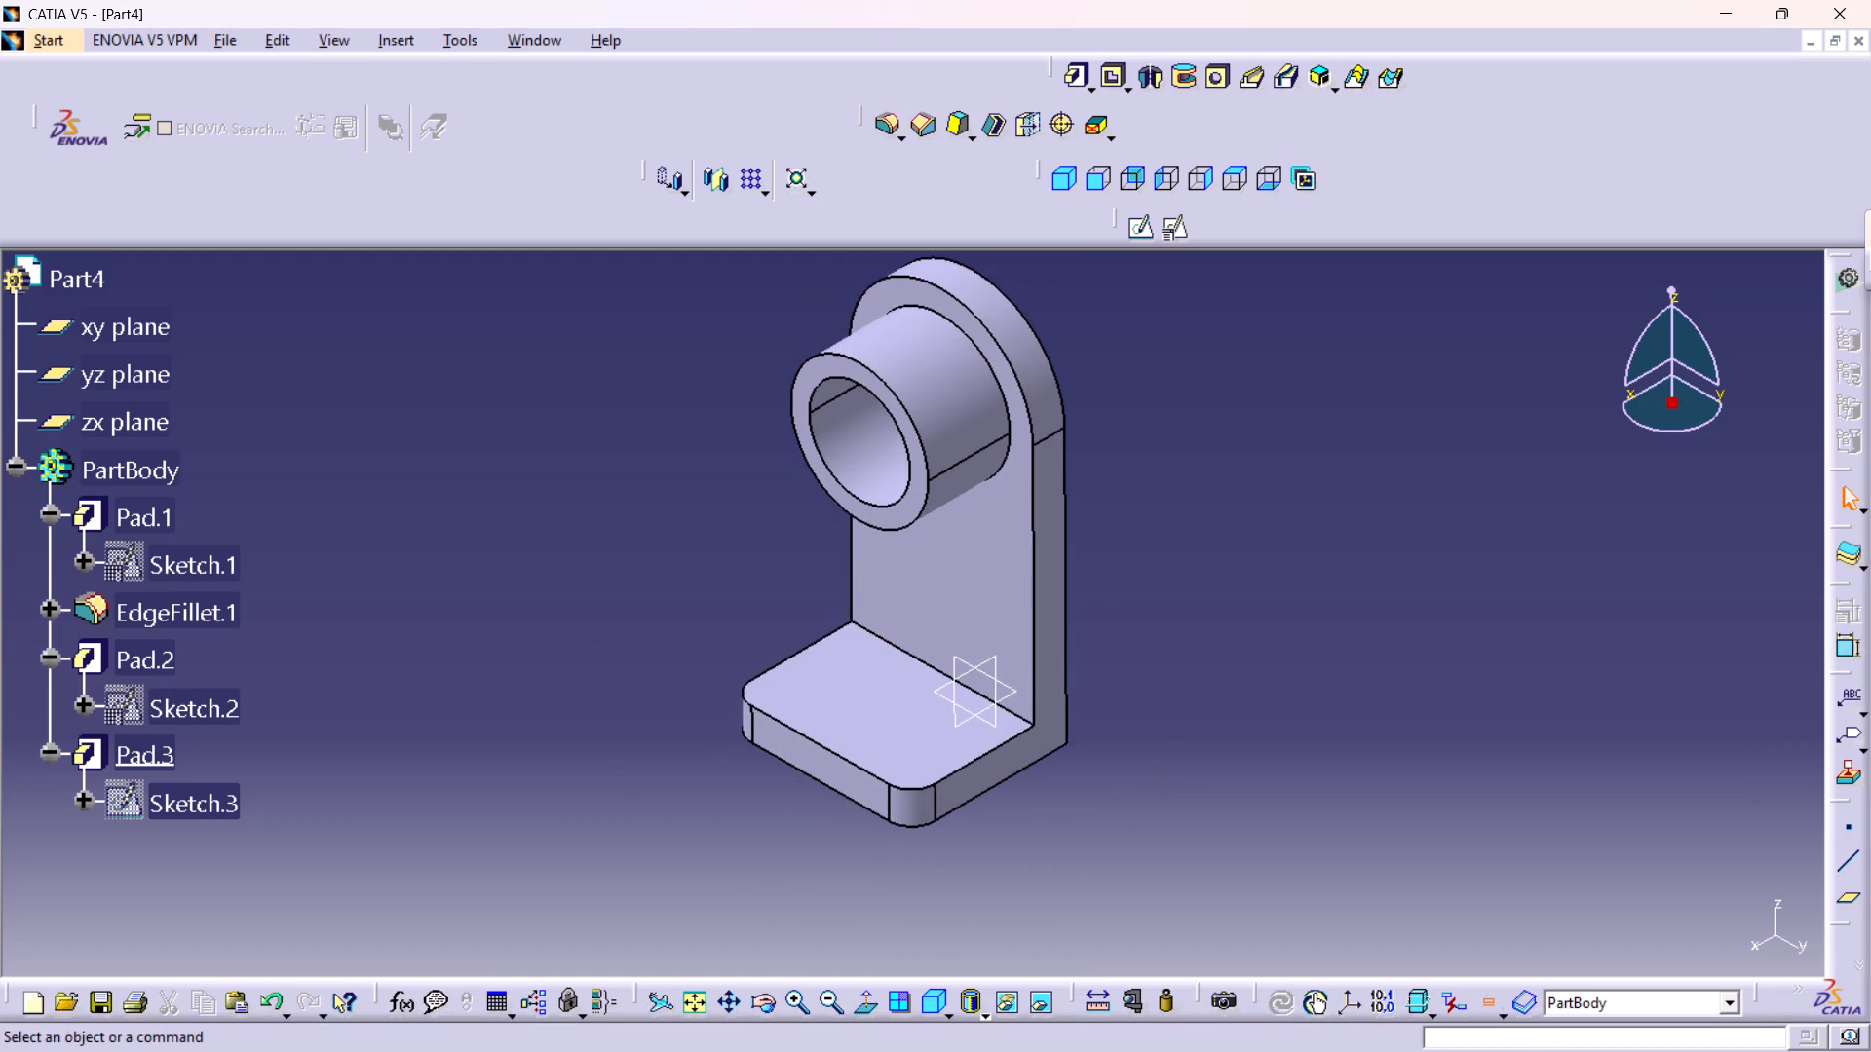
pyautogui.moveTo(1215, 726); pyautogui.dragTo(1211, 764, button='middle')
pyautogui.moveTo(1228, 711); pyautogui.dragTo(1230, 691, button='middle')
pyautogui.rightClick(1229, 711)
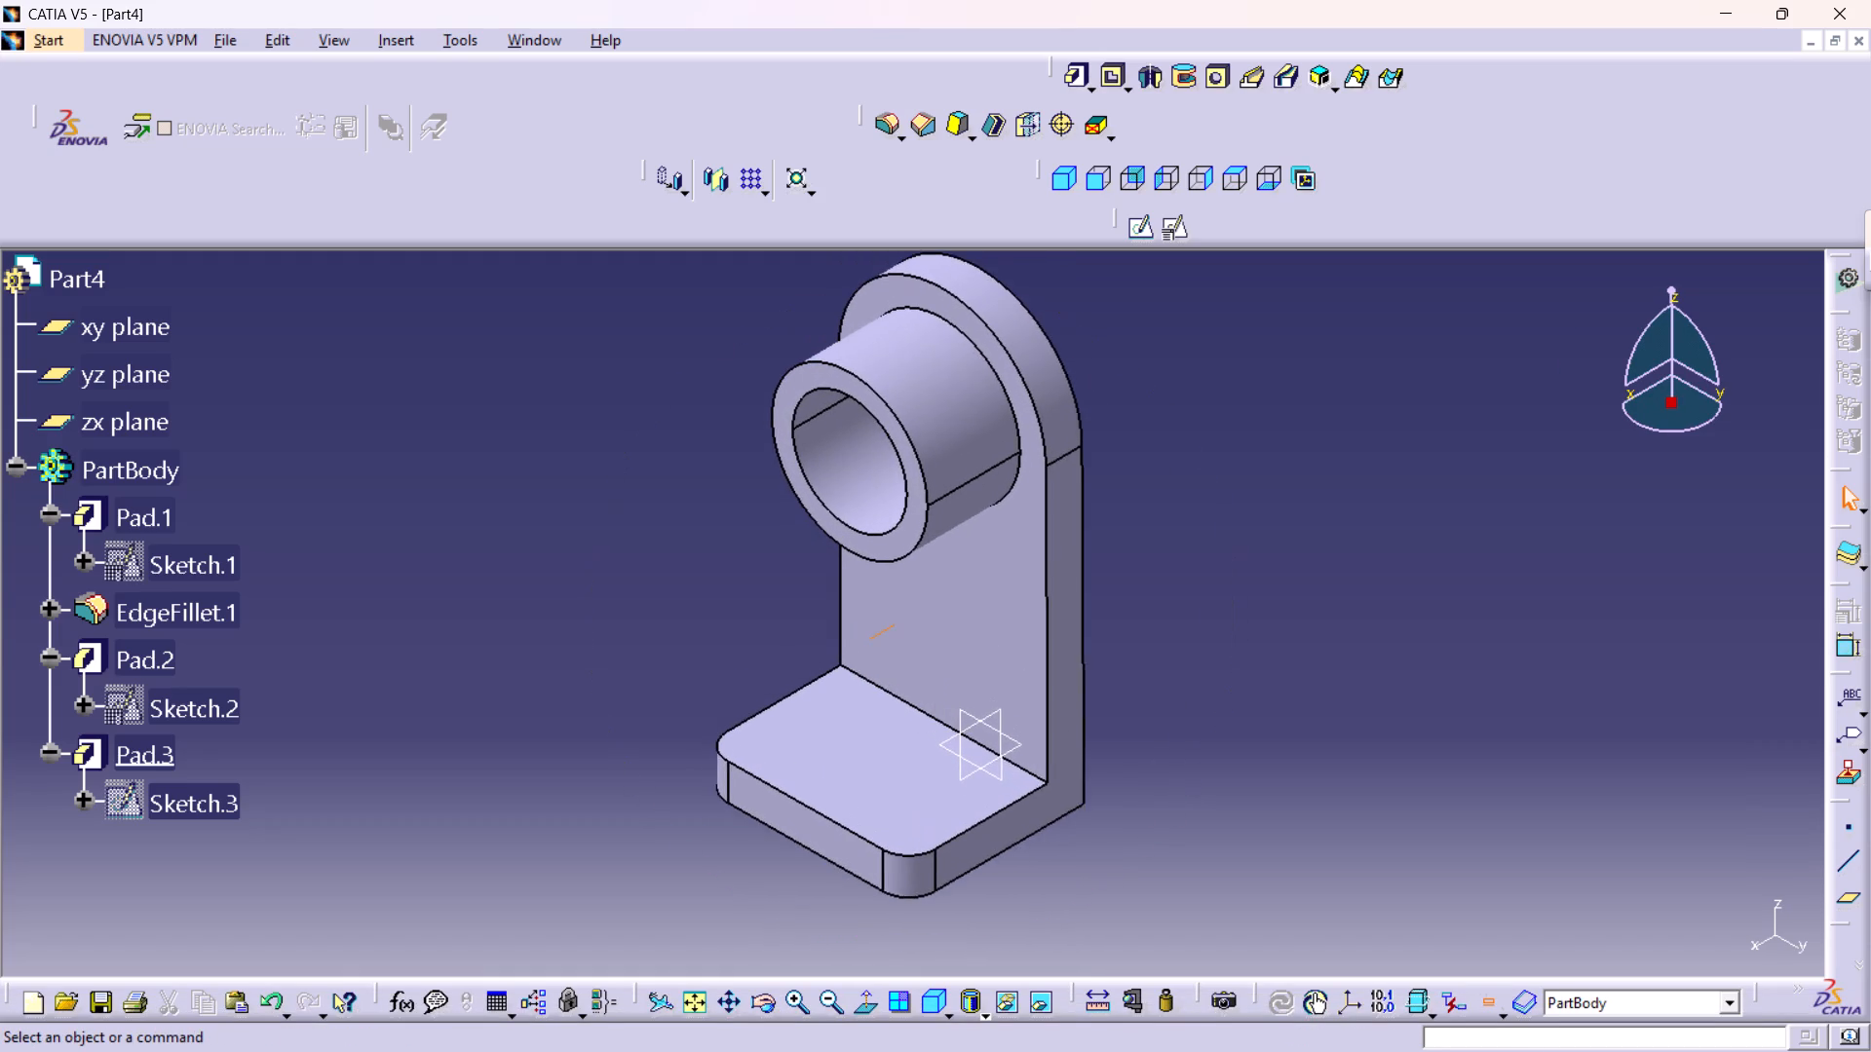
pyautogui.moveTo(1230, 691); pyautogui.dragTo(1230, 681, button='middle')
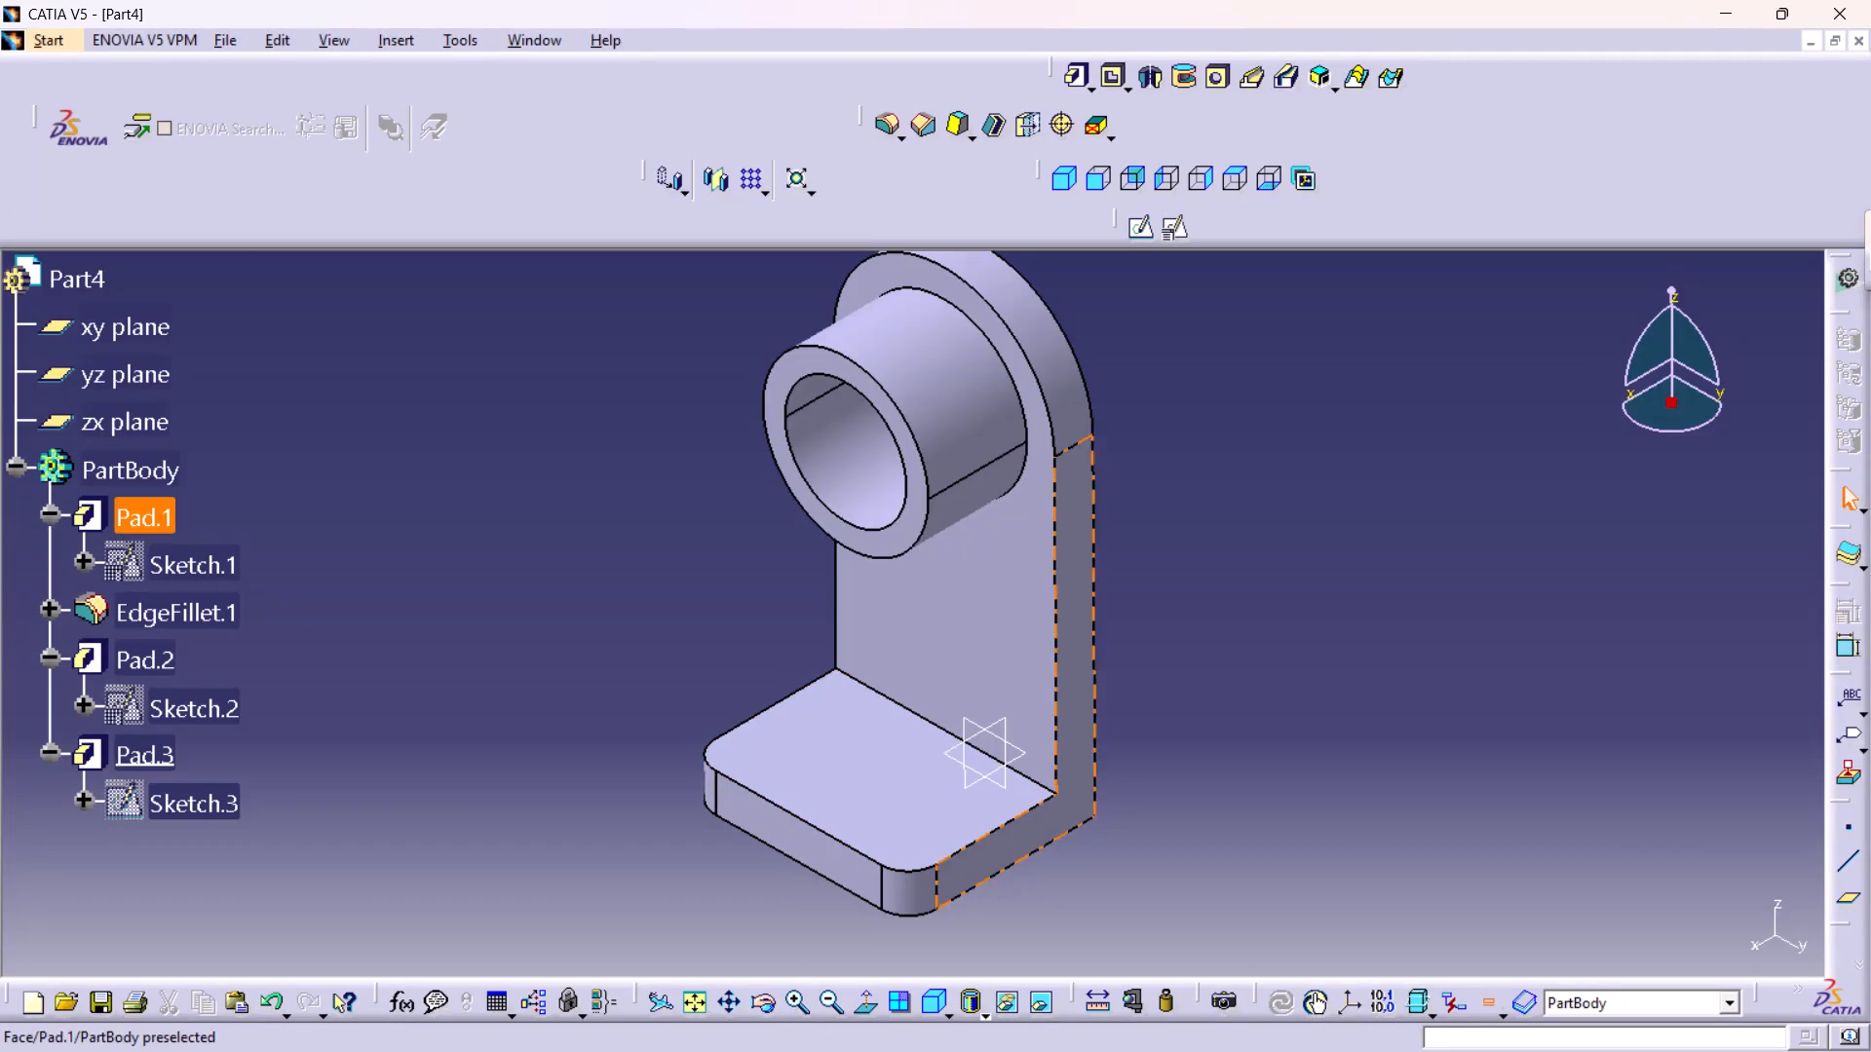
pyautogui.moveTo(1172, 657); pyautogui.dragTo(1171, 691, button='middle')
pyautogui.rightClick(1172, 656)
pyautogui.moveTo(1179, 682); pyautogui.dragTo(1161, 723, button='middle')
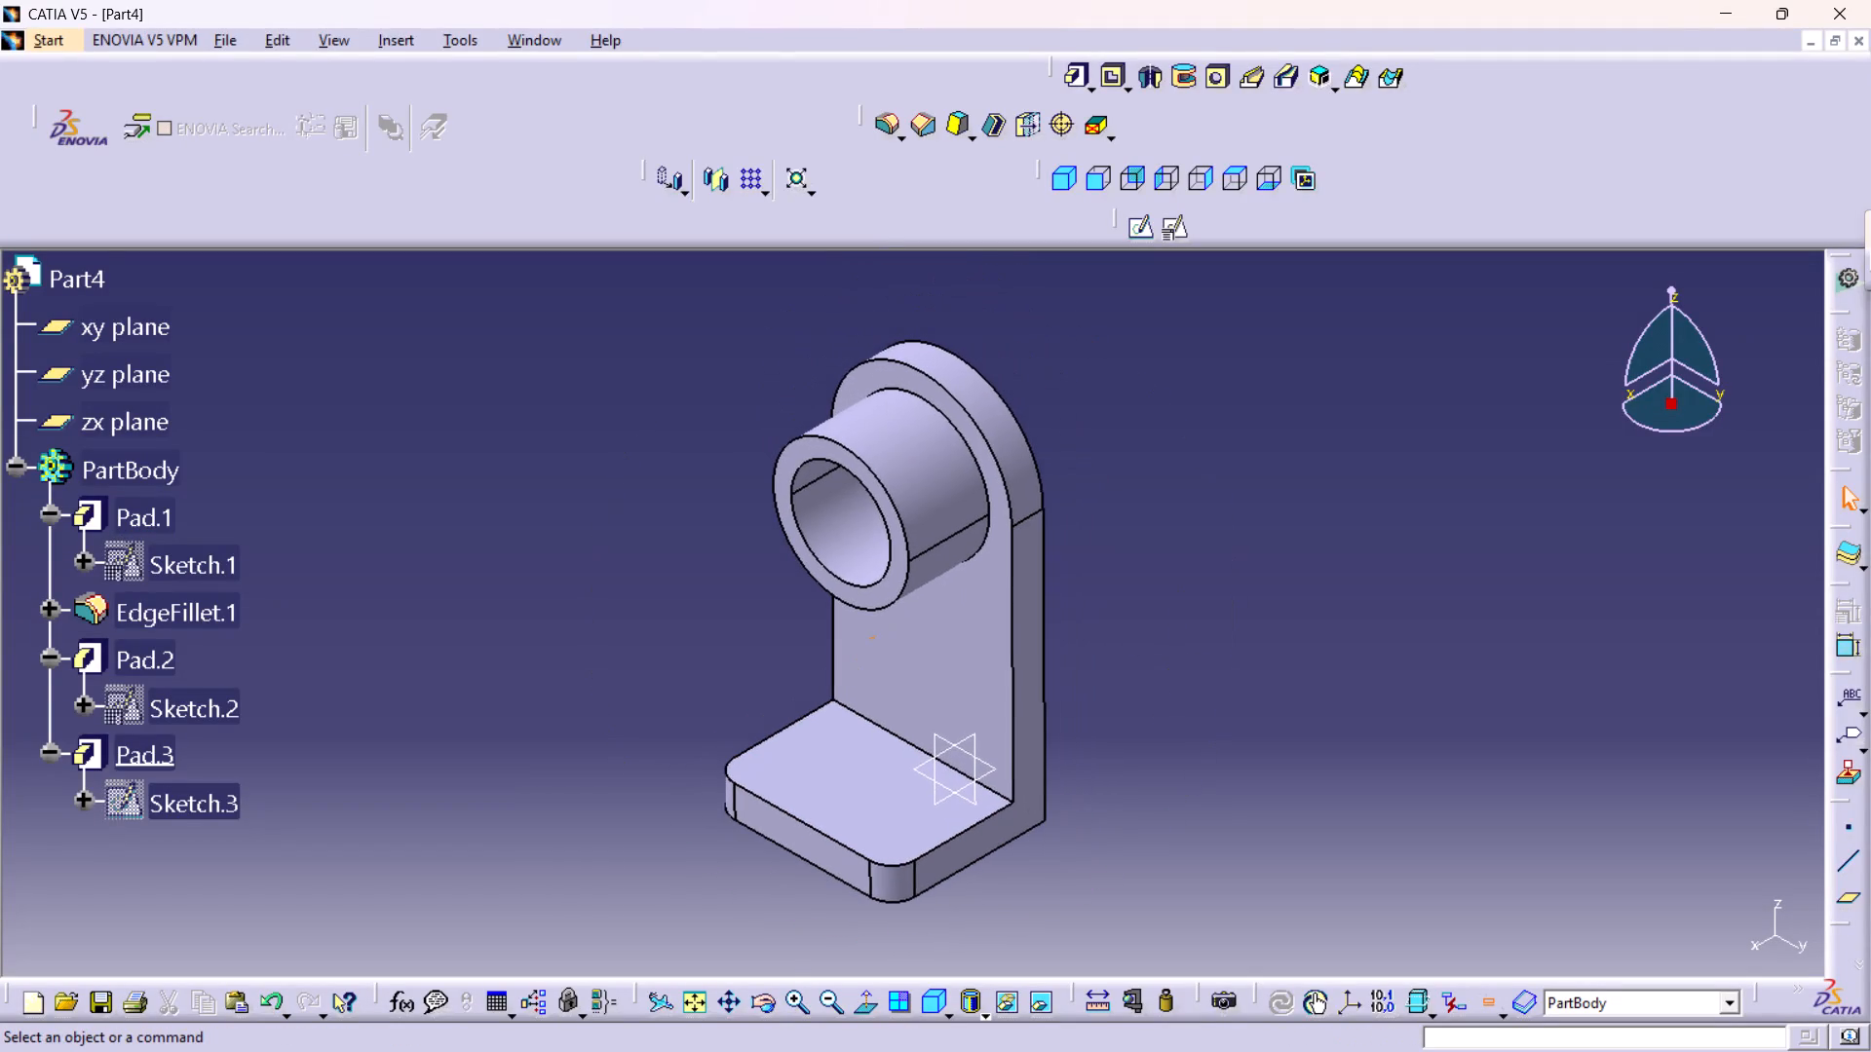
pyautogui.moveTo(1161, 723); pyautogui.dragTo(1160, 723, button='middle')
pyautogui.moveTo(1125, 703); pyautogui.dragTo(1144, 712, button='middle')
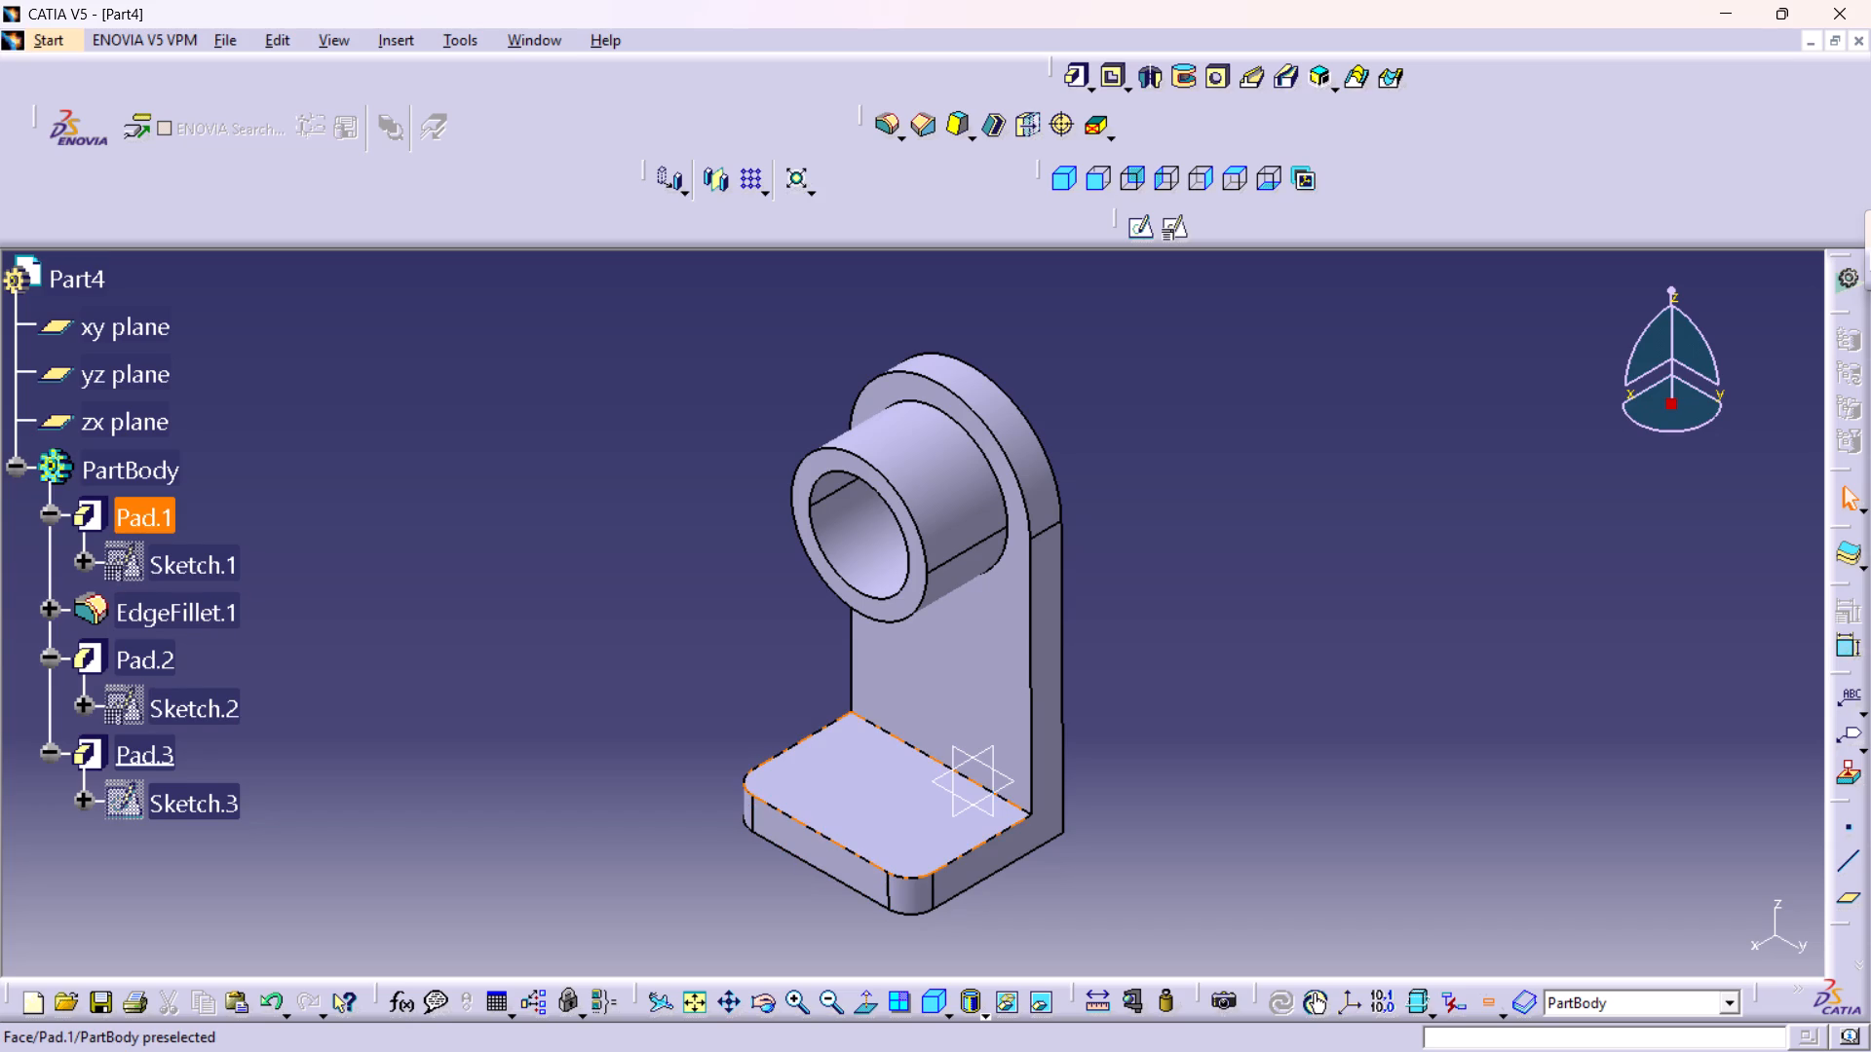
# Open the base plate pad's rectangular profile sketch for editing from the pad definition.
pyautogui.doubleClick(126, 521)
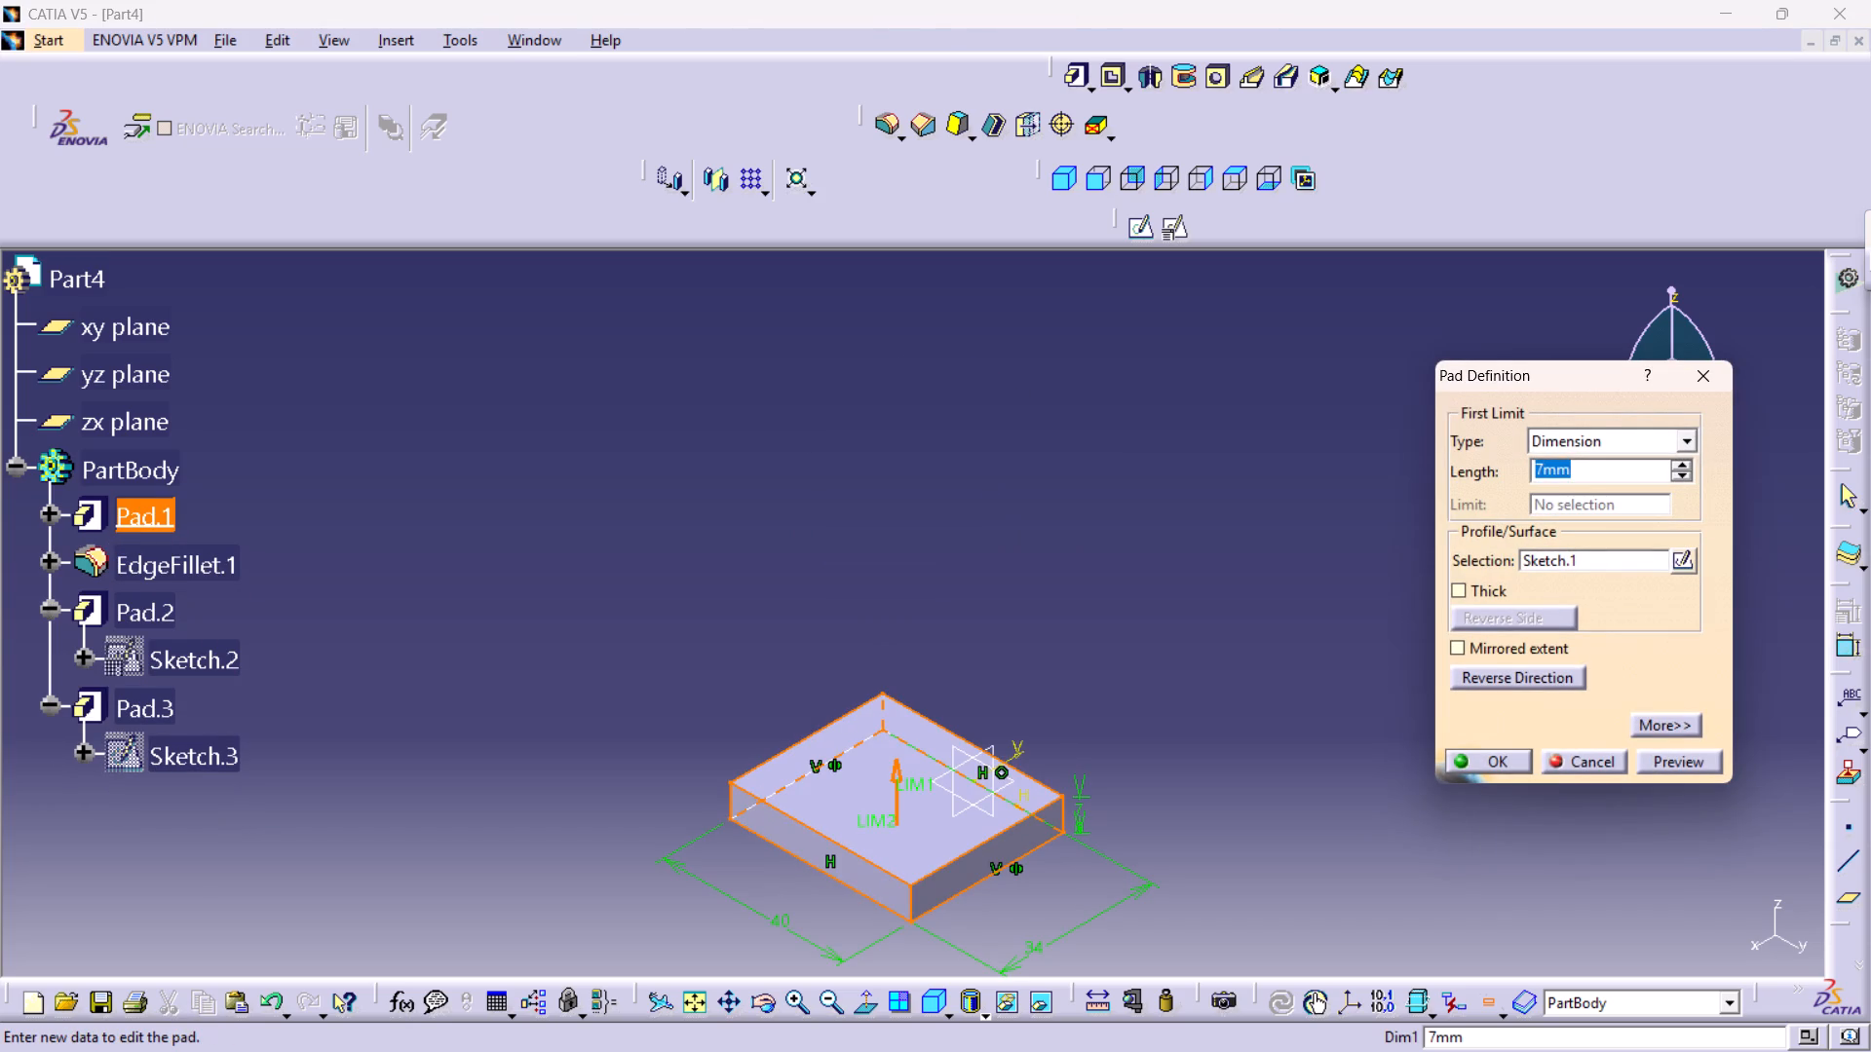
pyautogui.moveTo(1265, 662); pyautogui.dragTo(1265, 660, button='middle')
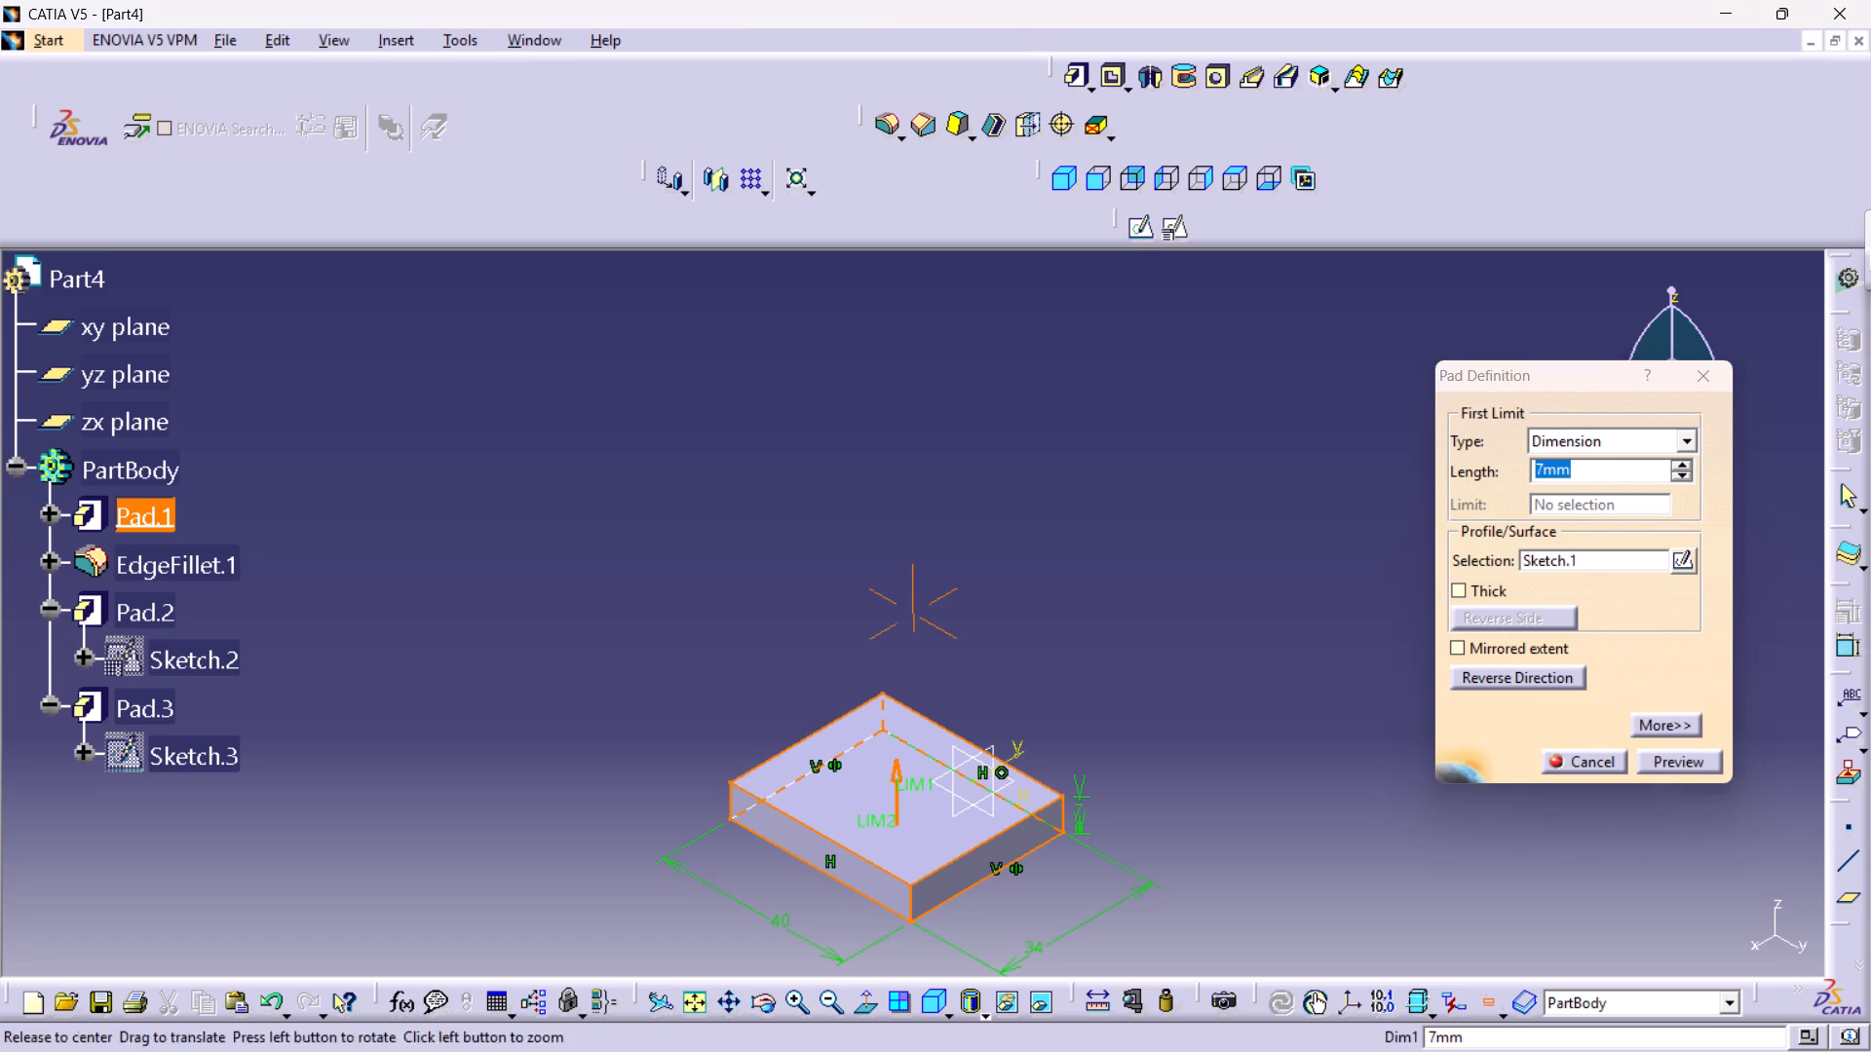
pyautogui.moveTo(1265, 660); pyautogui.dragTo(1265, 690, button='middle')
pyautogui.rightClick(1265, 660)
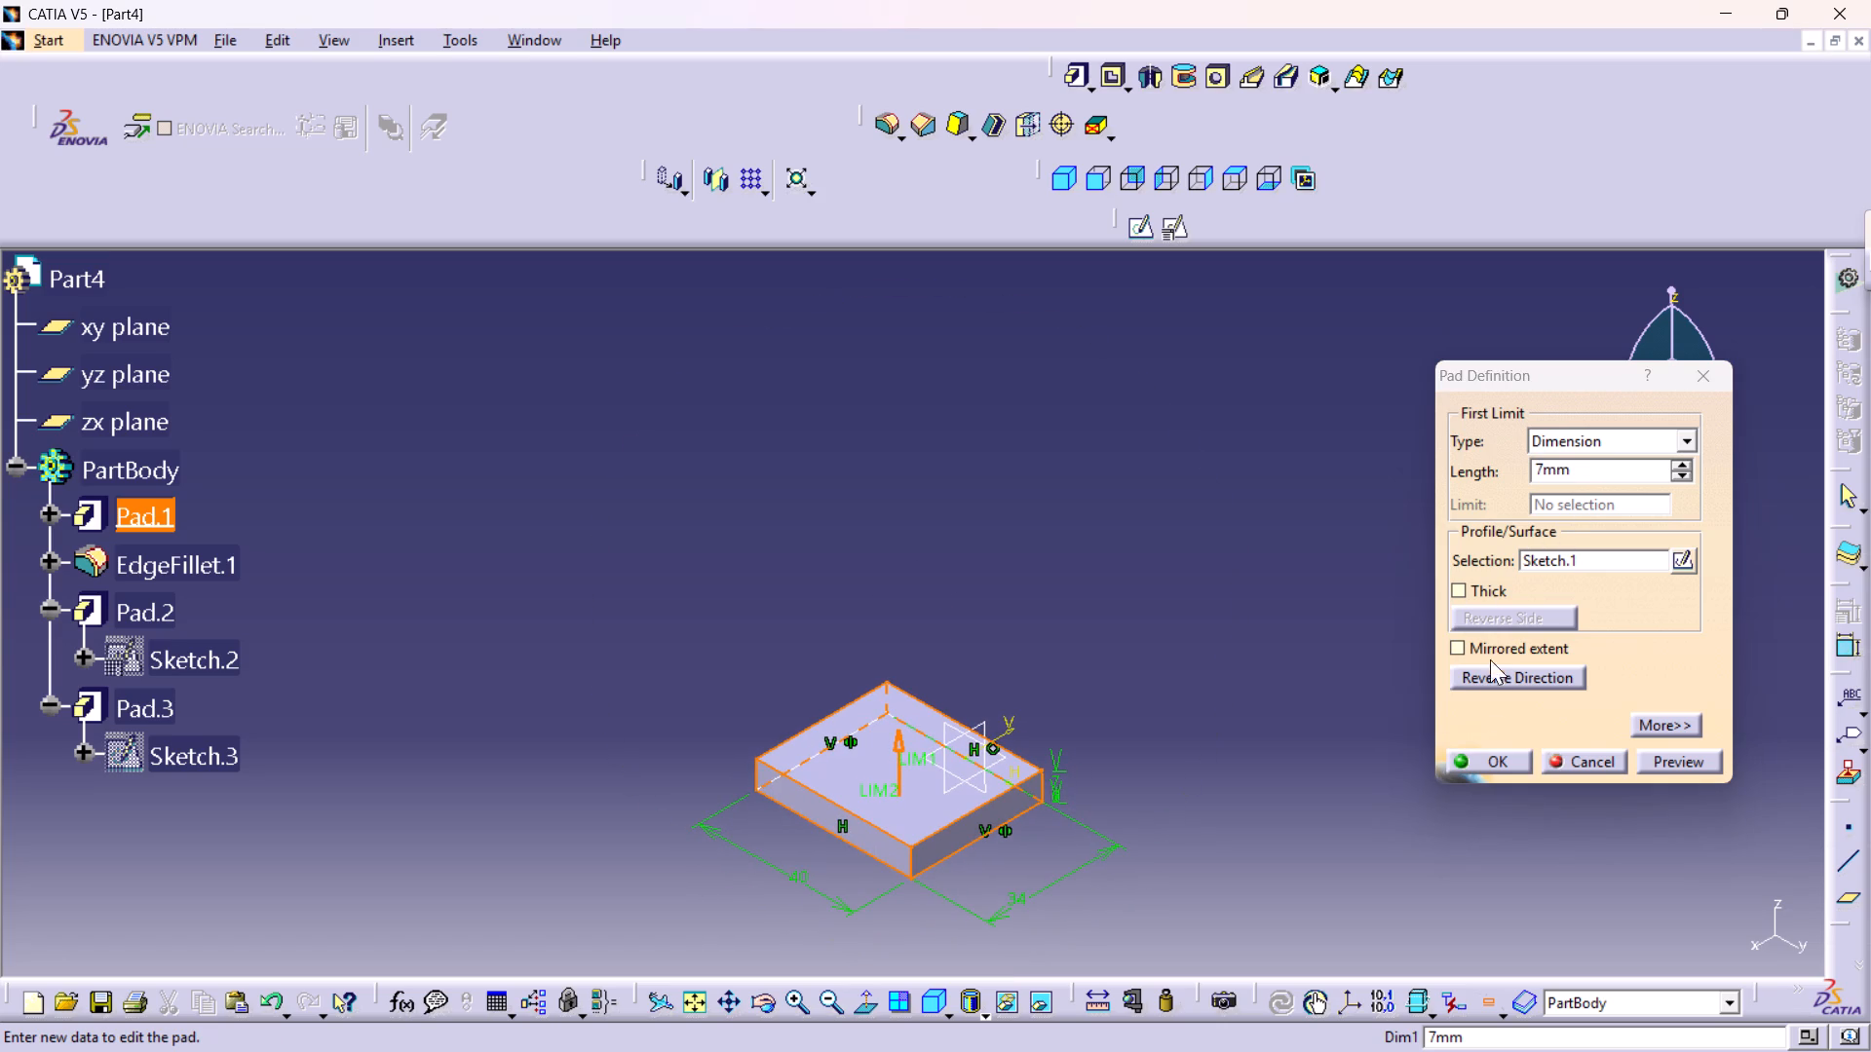
pyautogui.doubleClick(801, 873)
pyautogui.click(1680, 557)
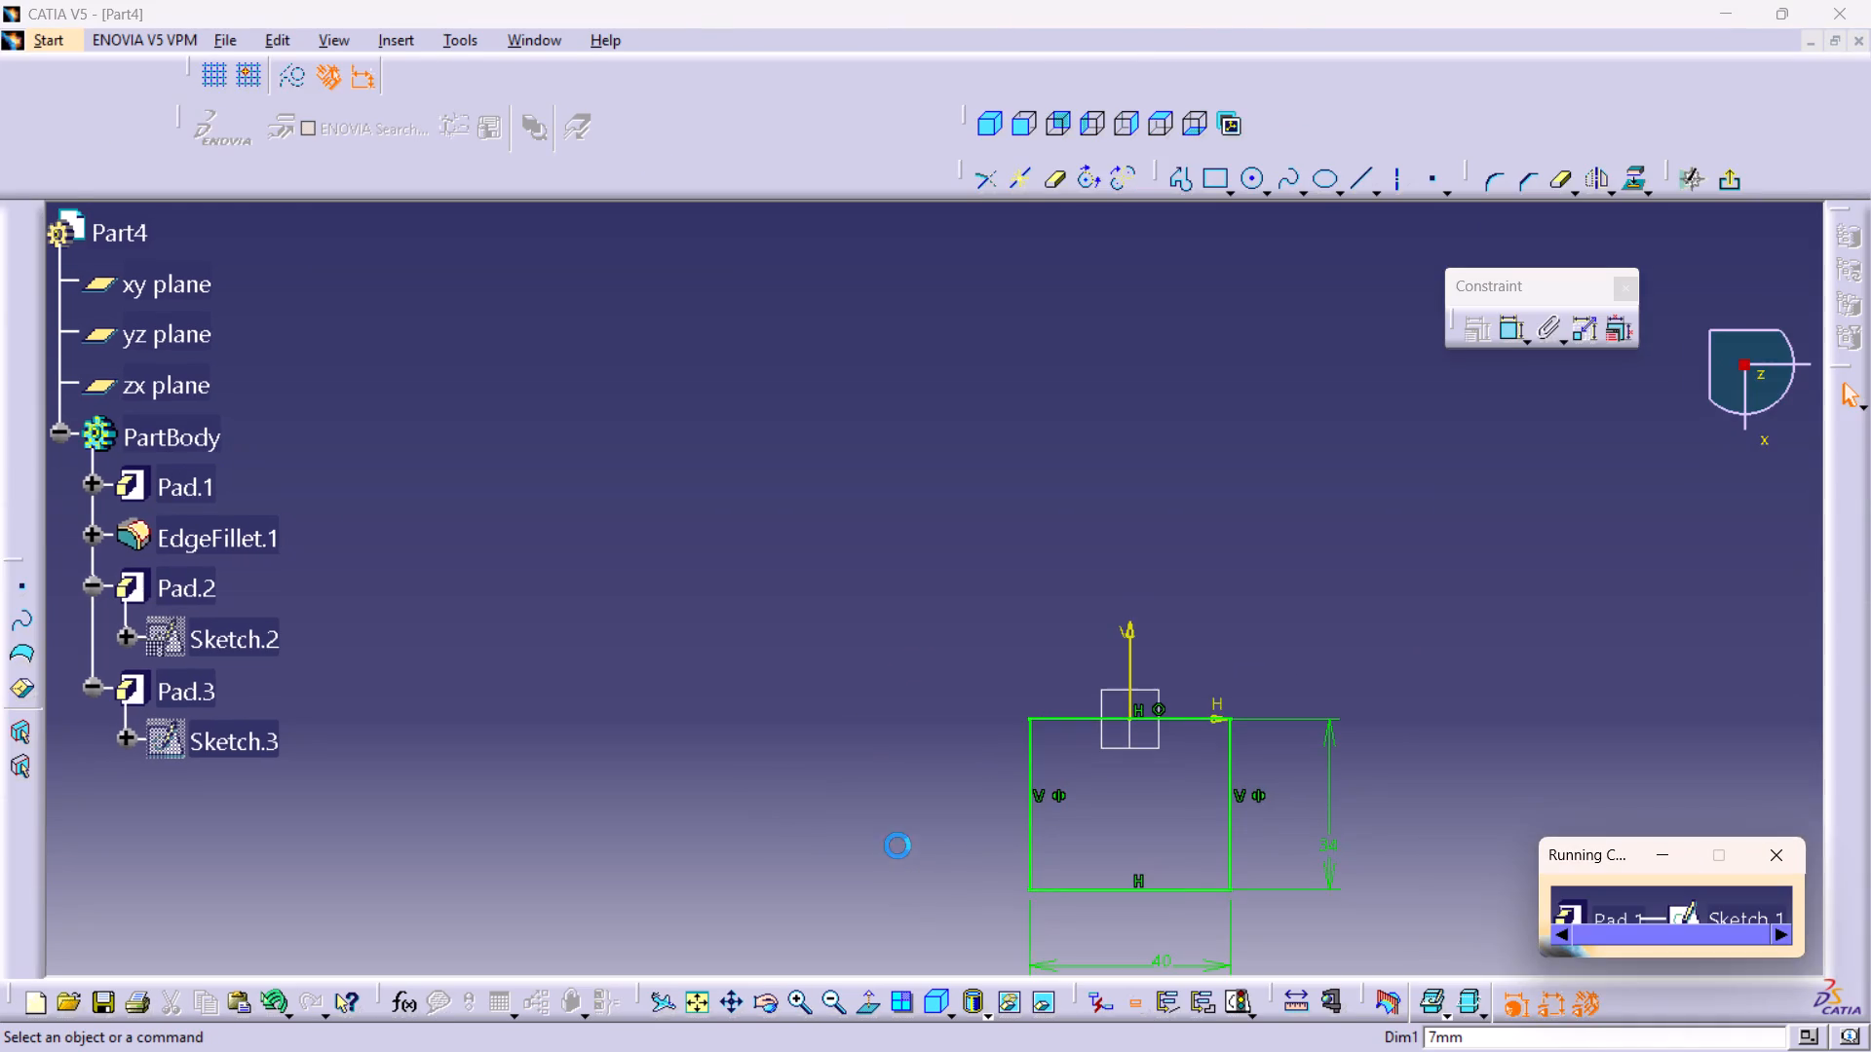
pyautogui.moveTo(1203, 806); pyautogui.dragTo(1177, 635, button='middle')
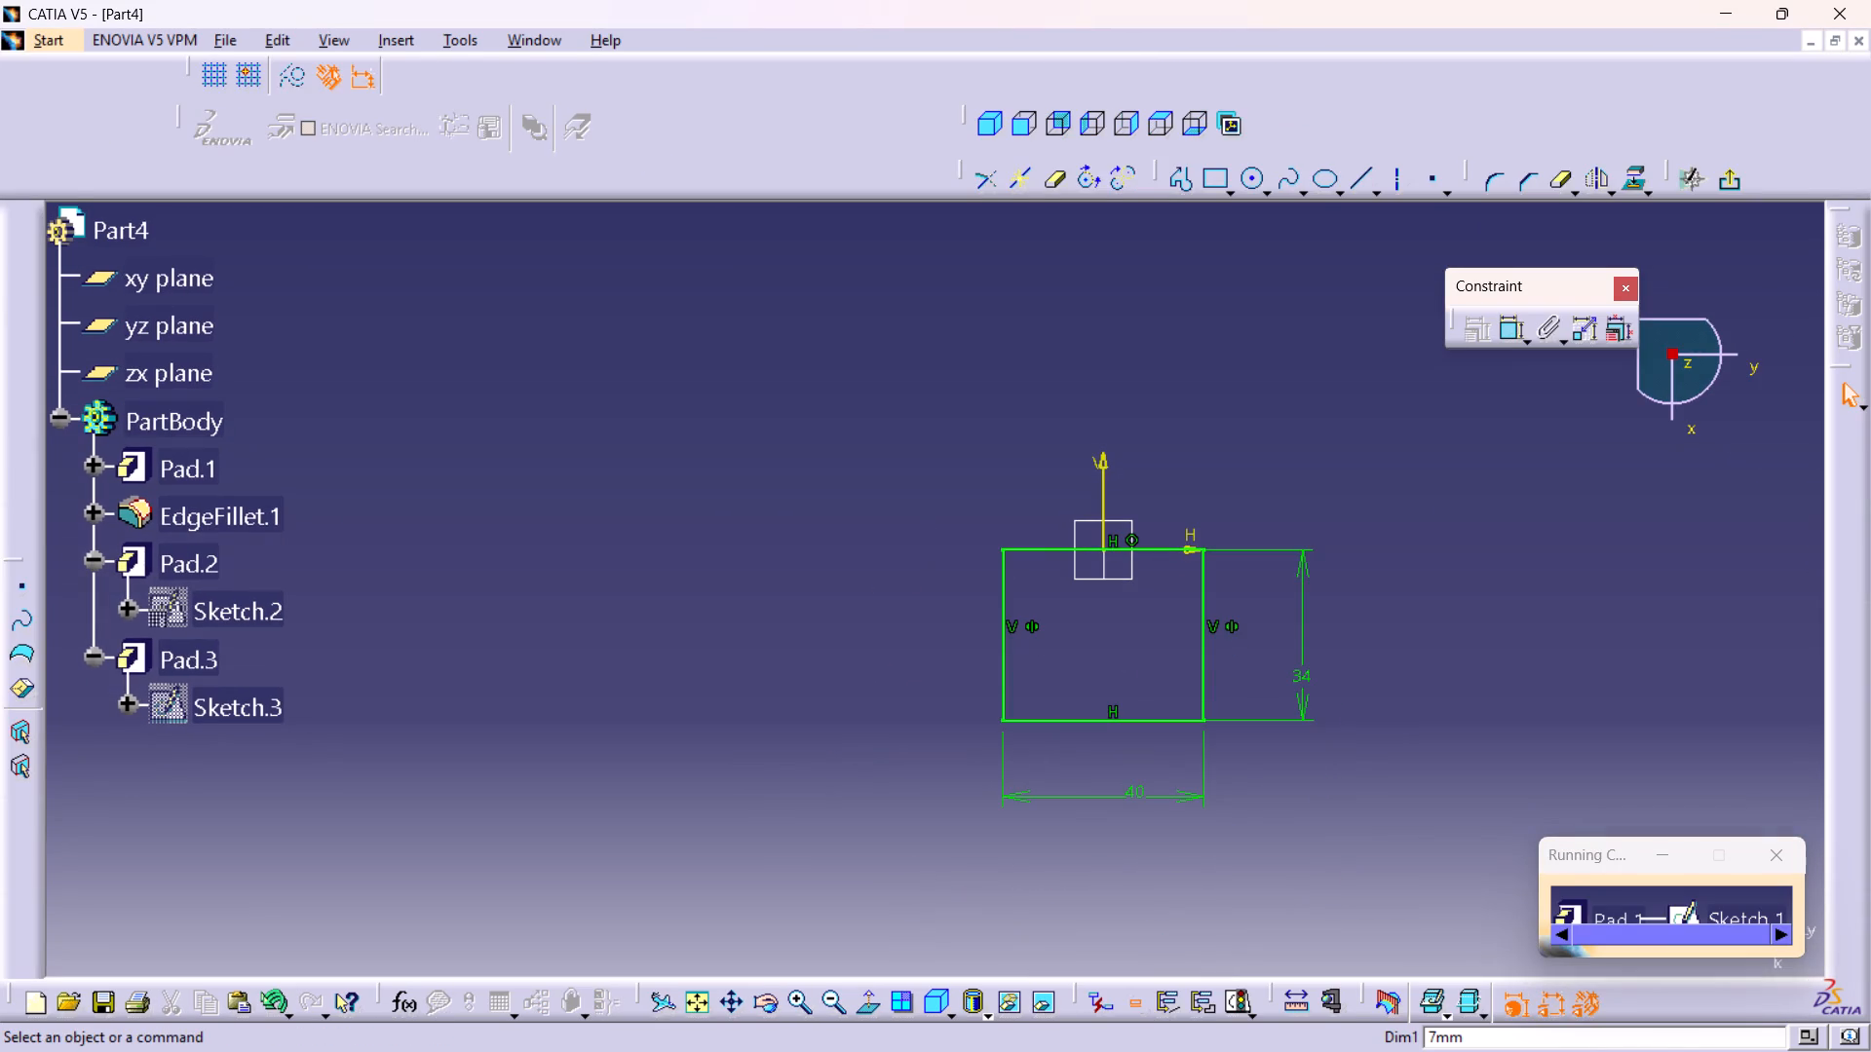
# Set the base rectangle's width dimension to 28 mm, exit the sketch and apply the updated 7 mm pad.
pyautogui.doubleClick(1133, 793)
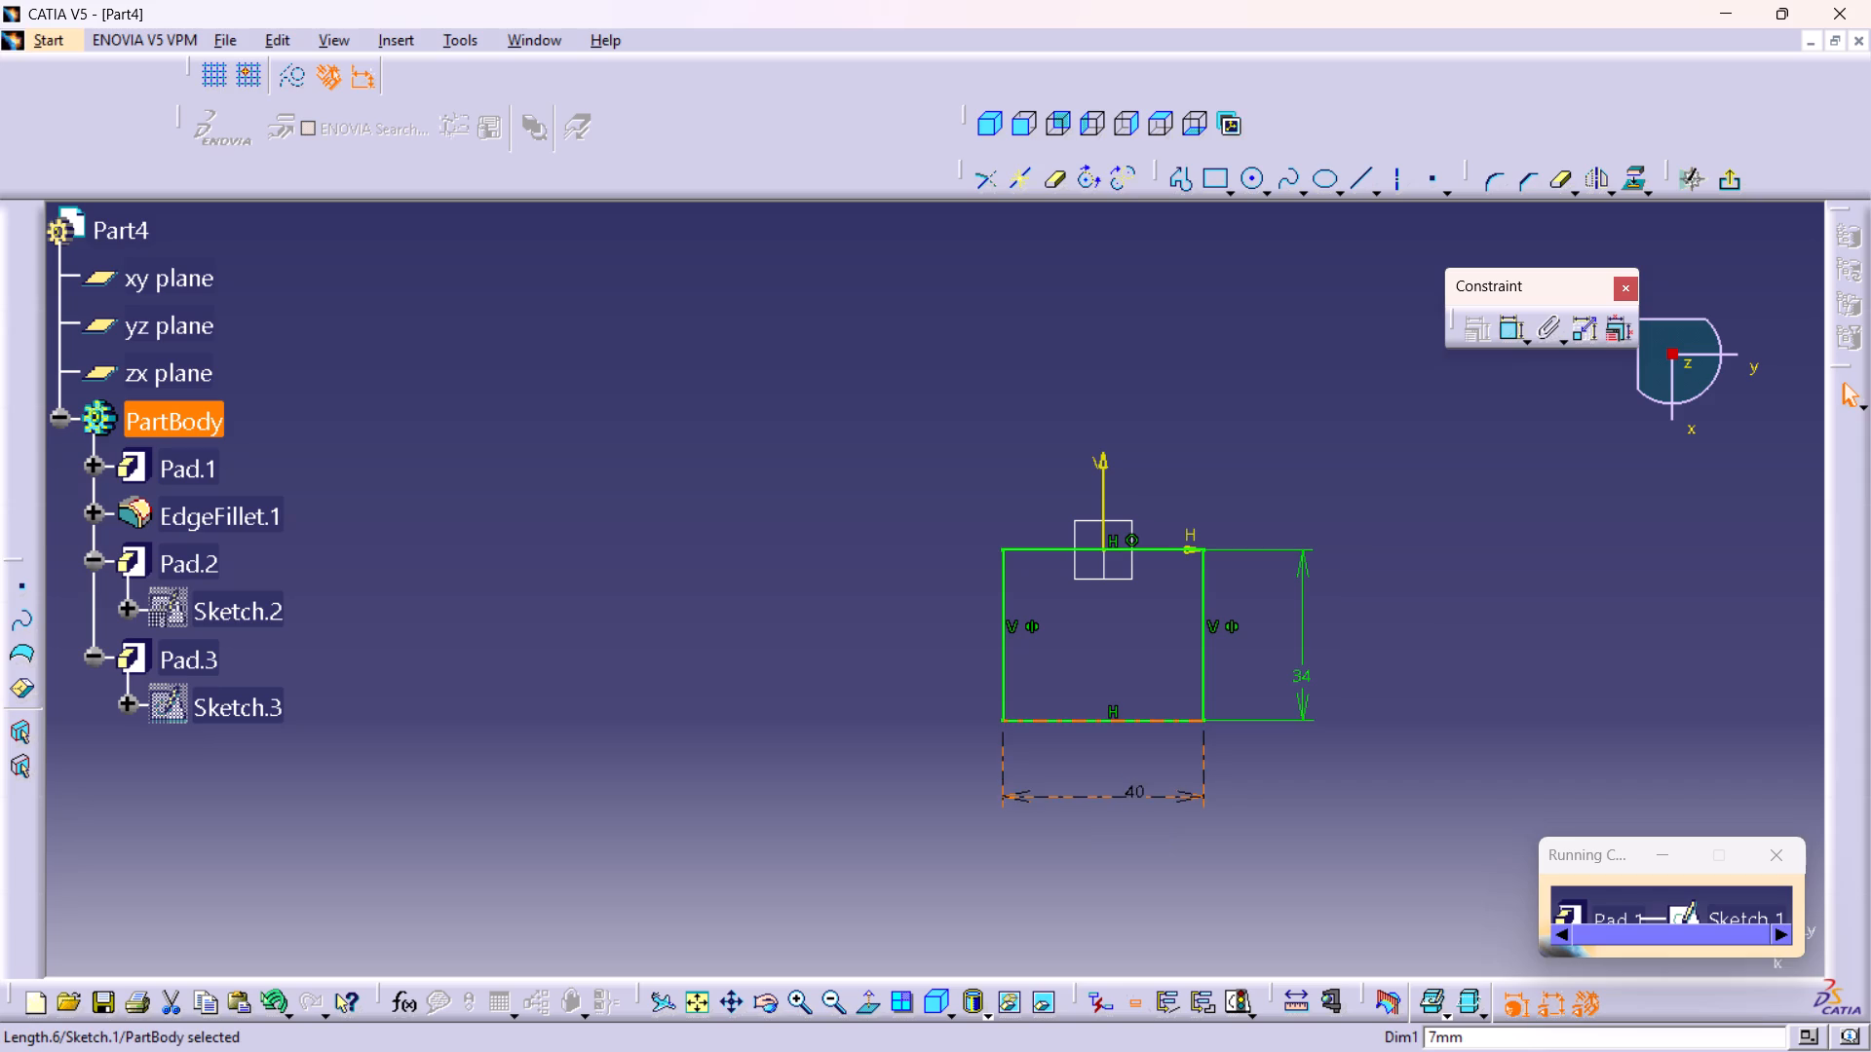
pyautogui.click(1134, 786)
pyautogui.click(1134, 795)
pyautogui.doubleClick(1134, 796)
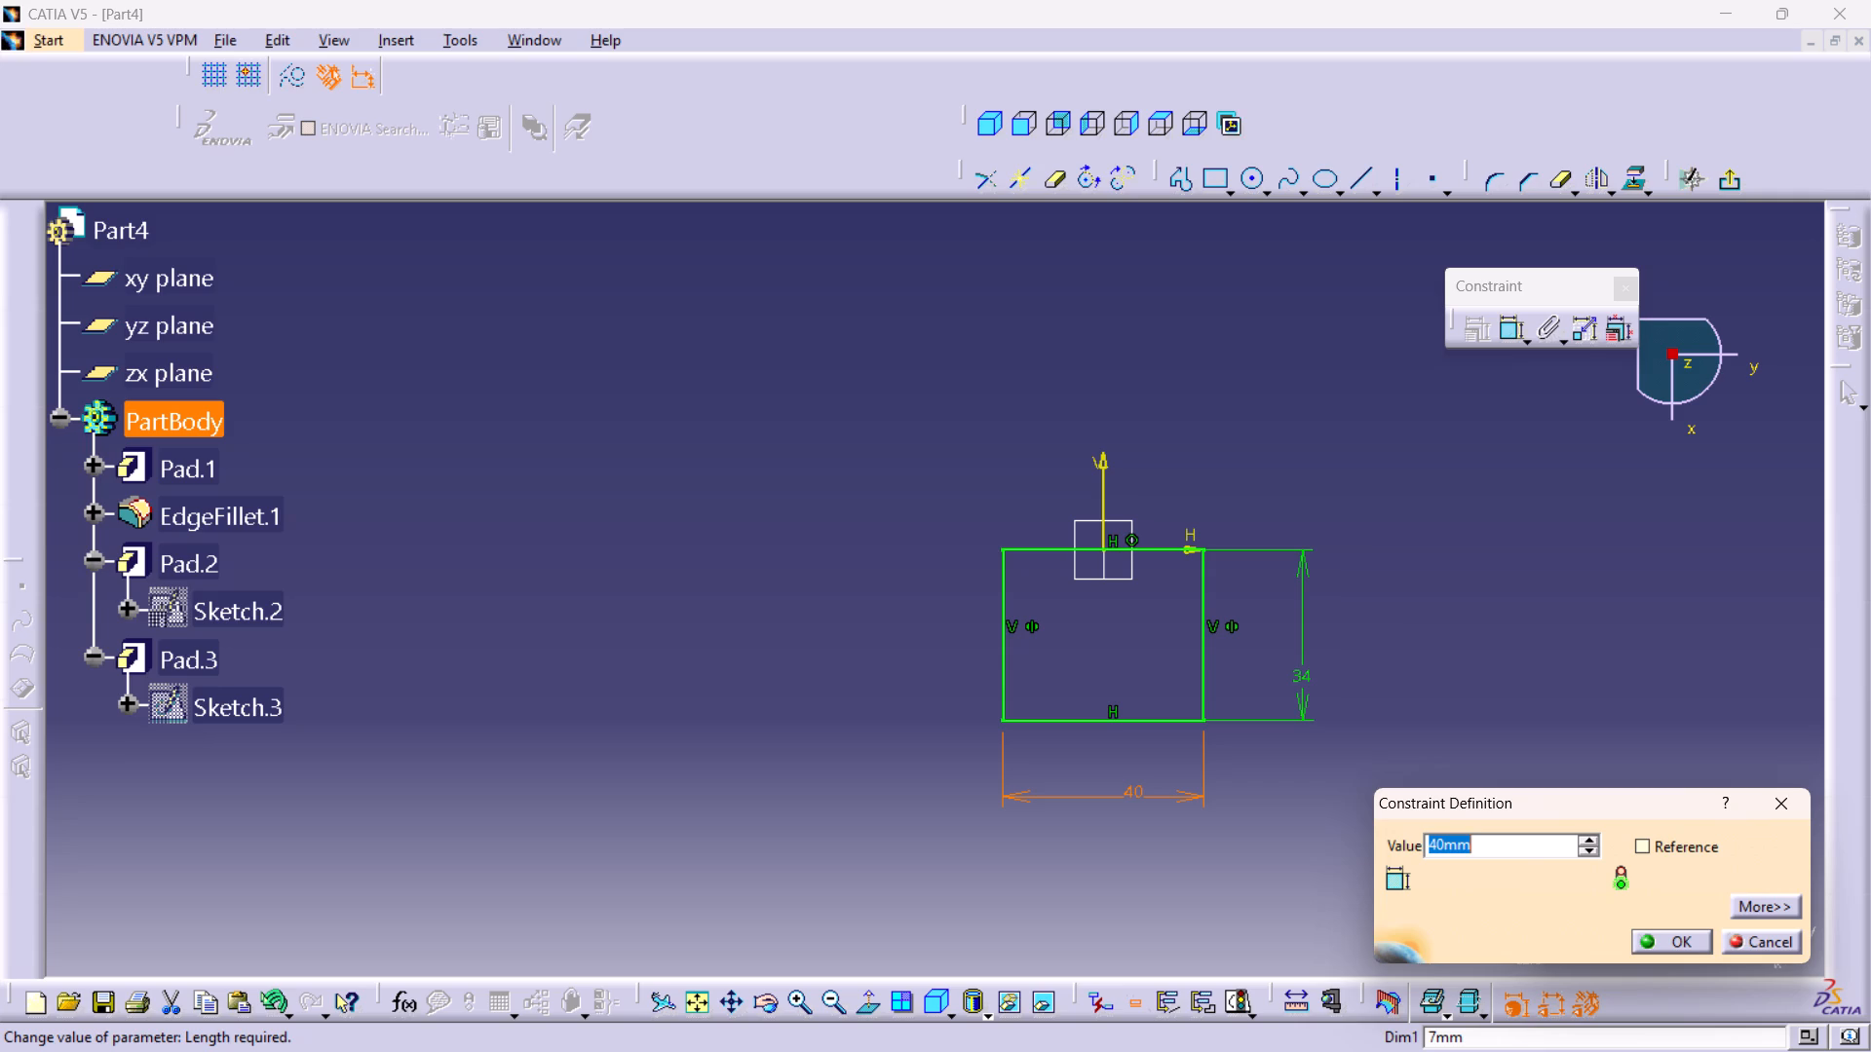
pyautogui.press('4')
pyautogui.press('0')
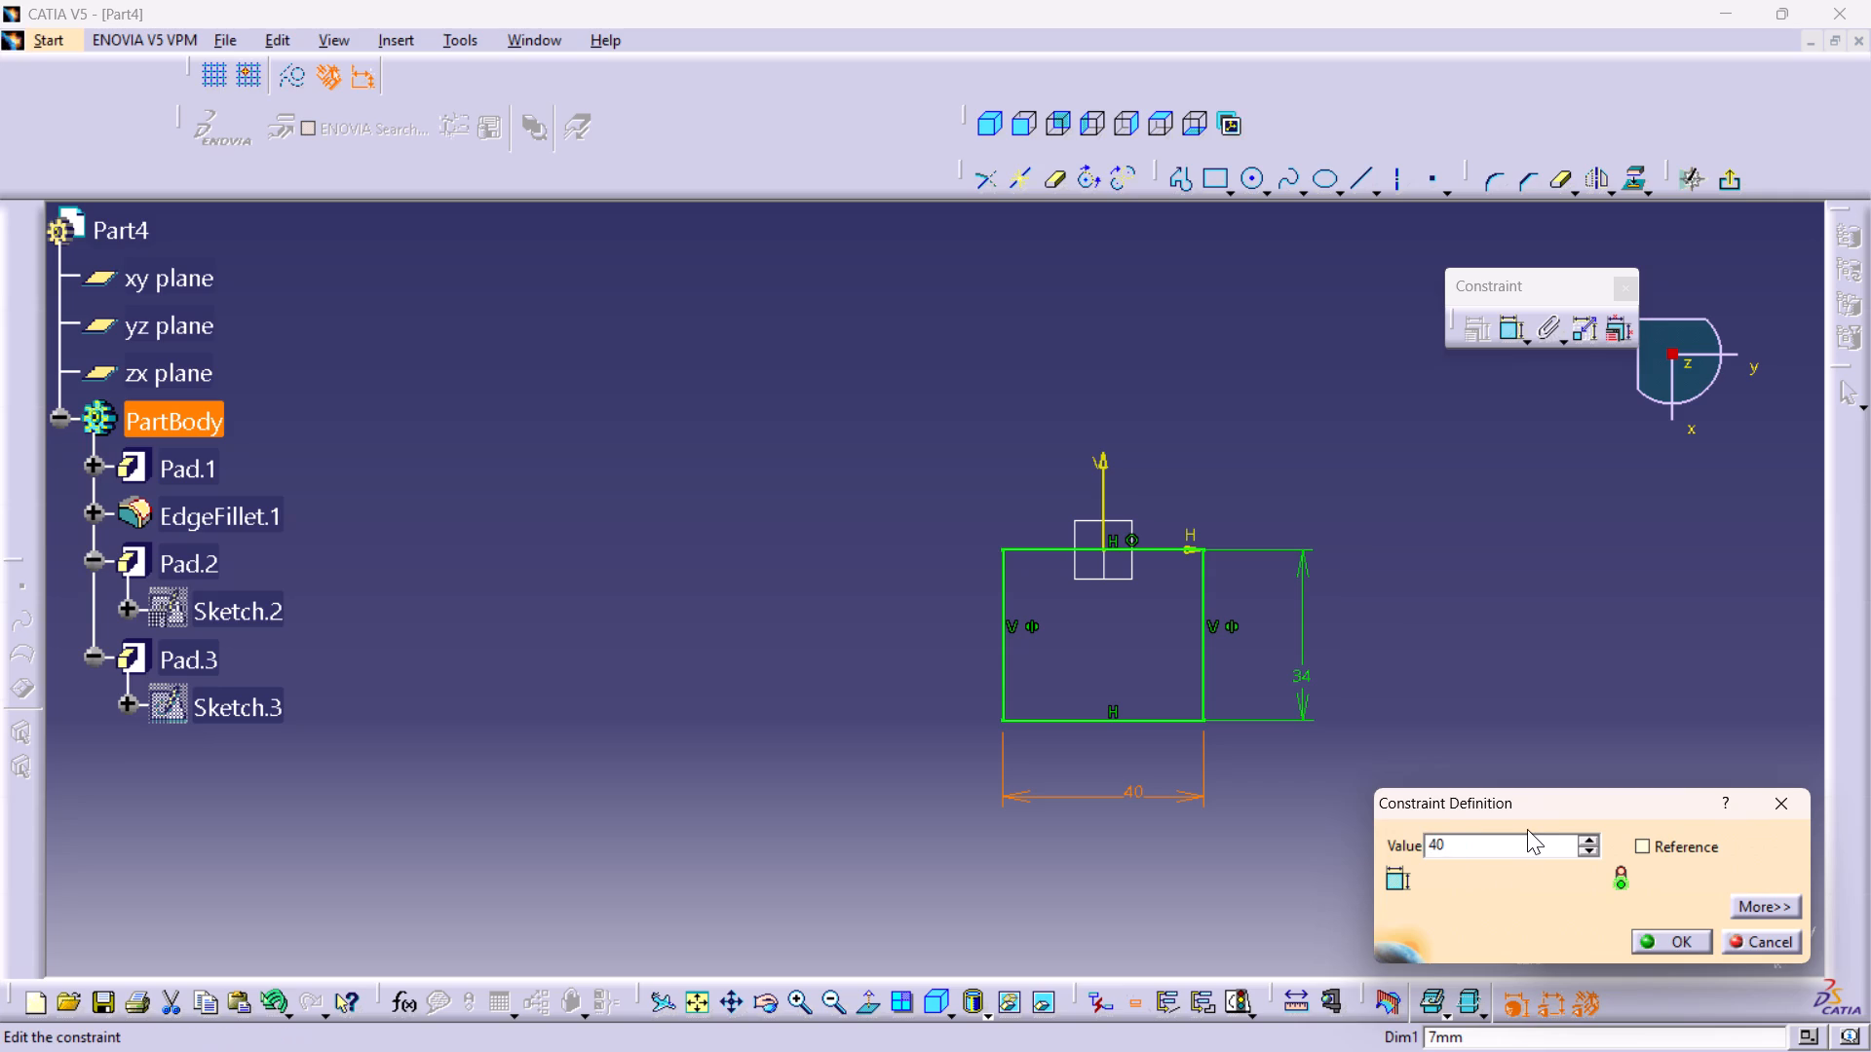
pyautogui.press('-')
pyautogui.write('12')
pyautogui.press('Return')
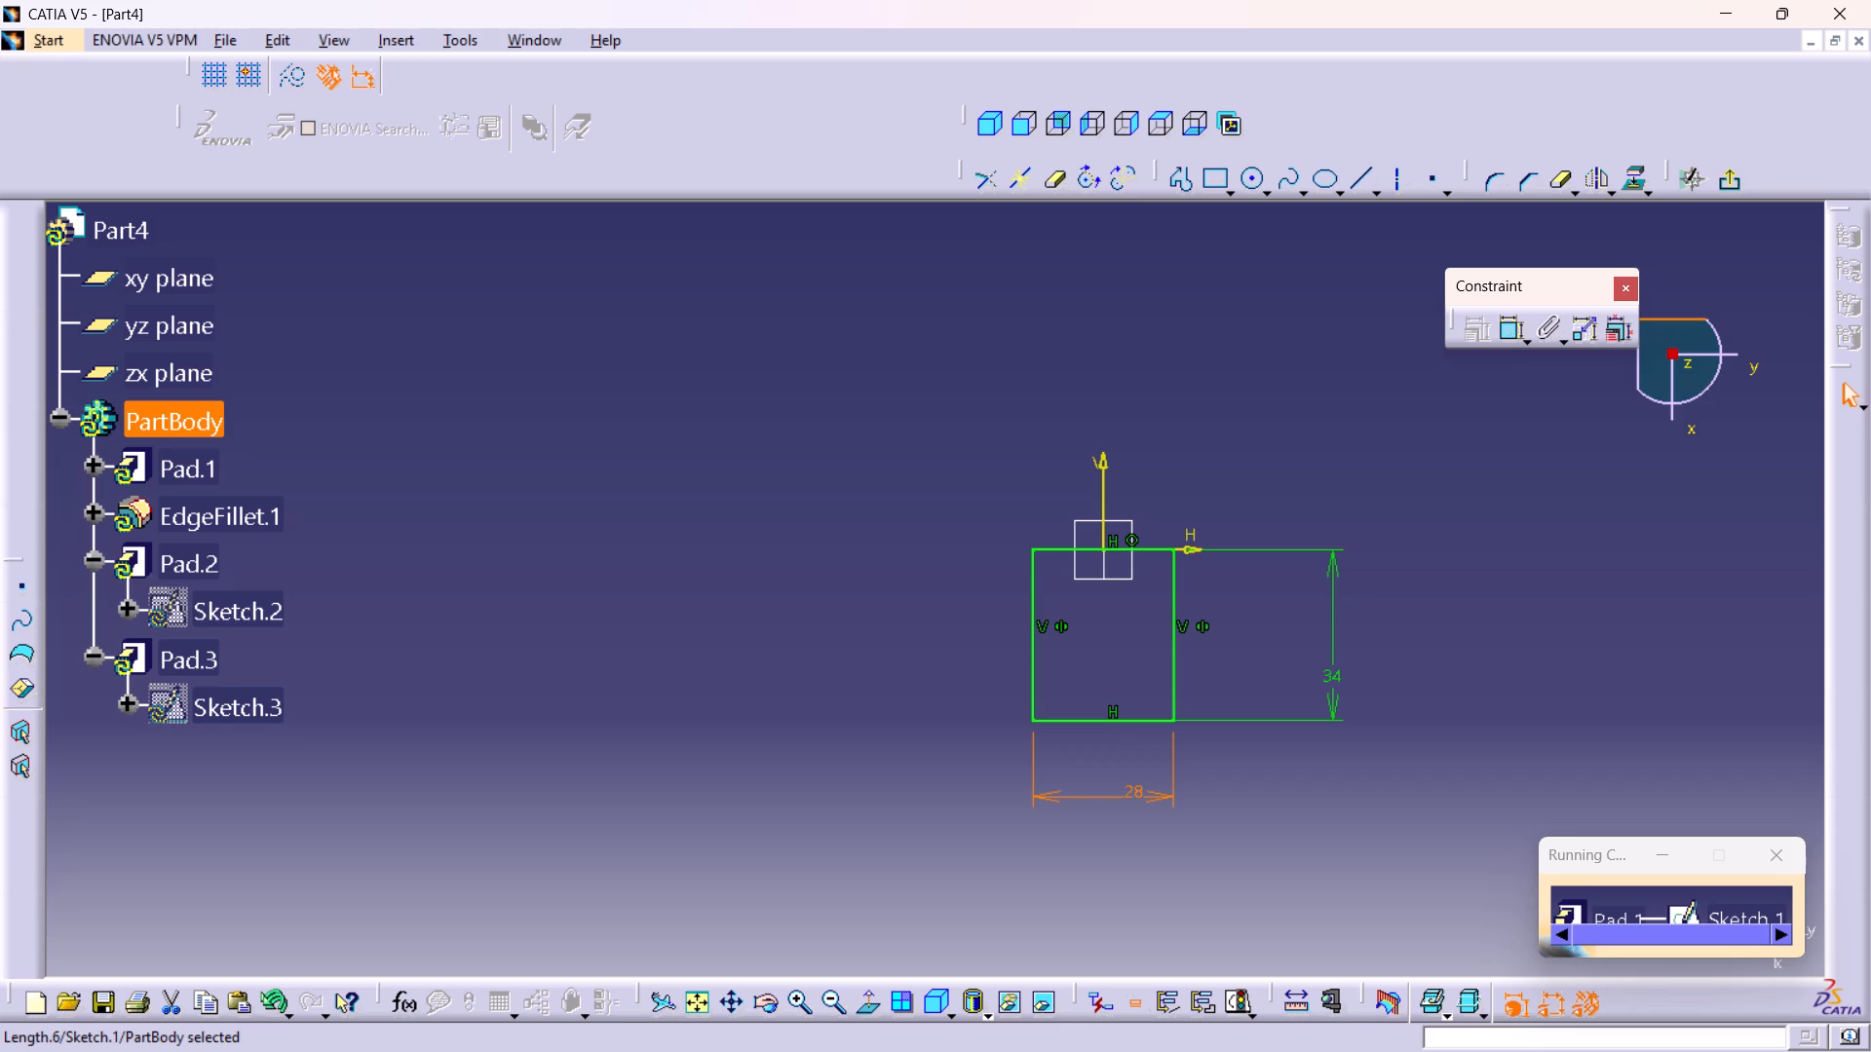
pyautogui.click(1733, 176)
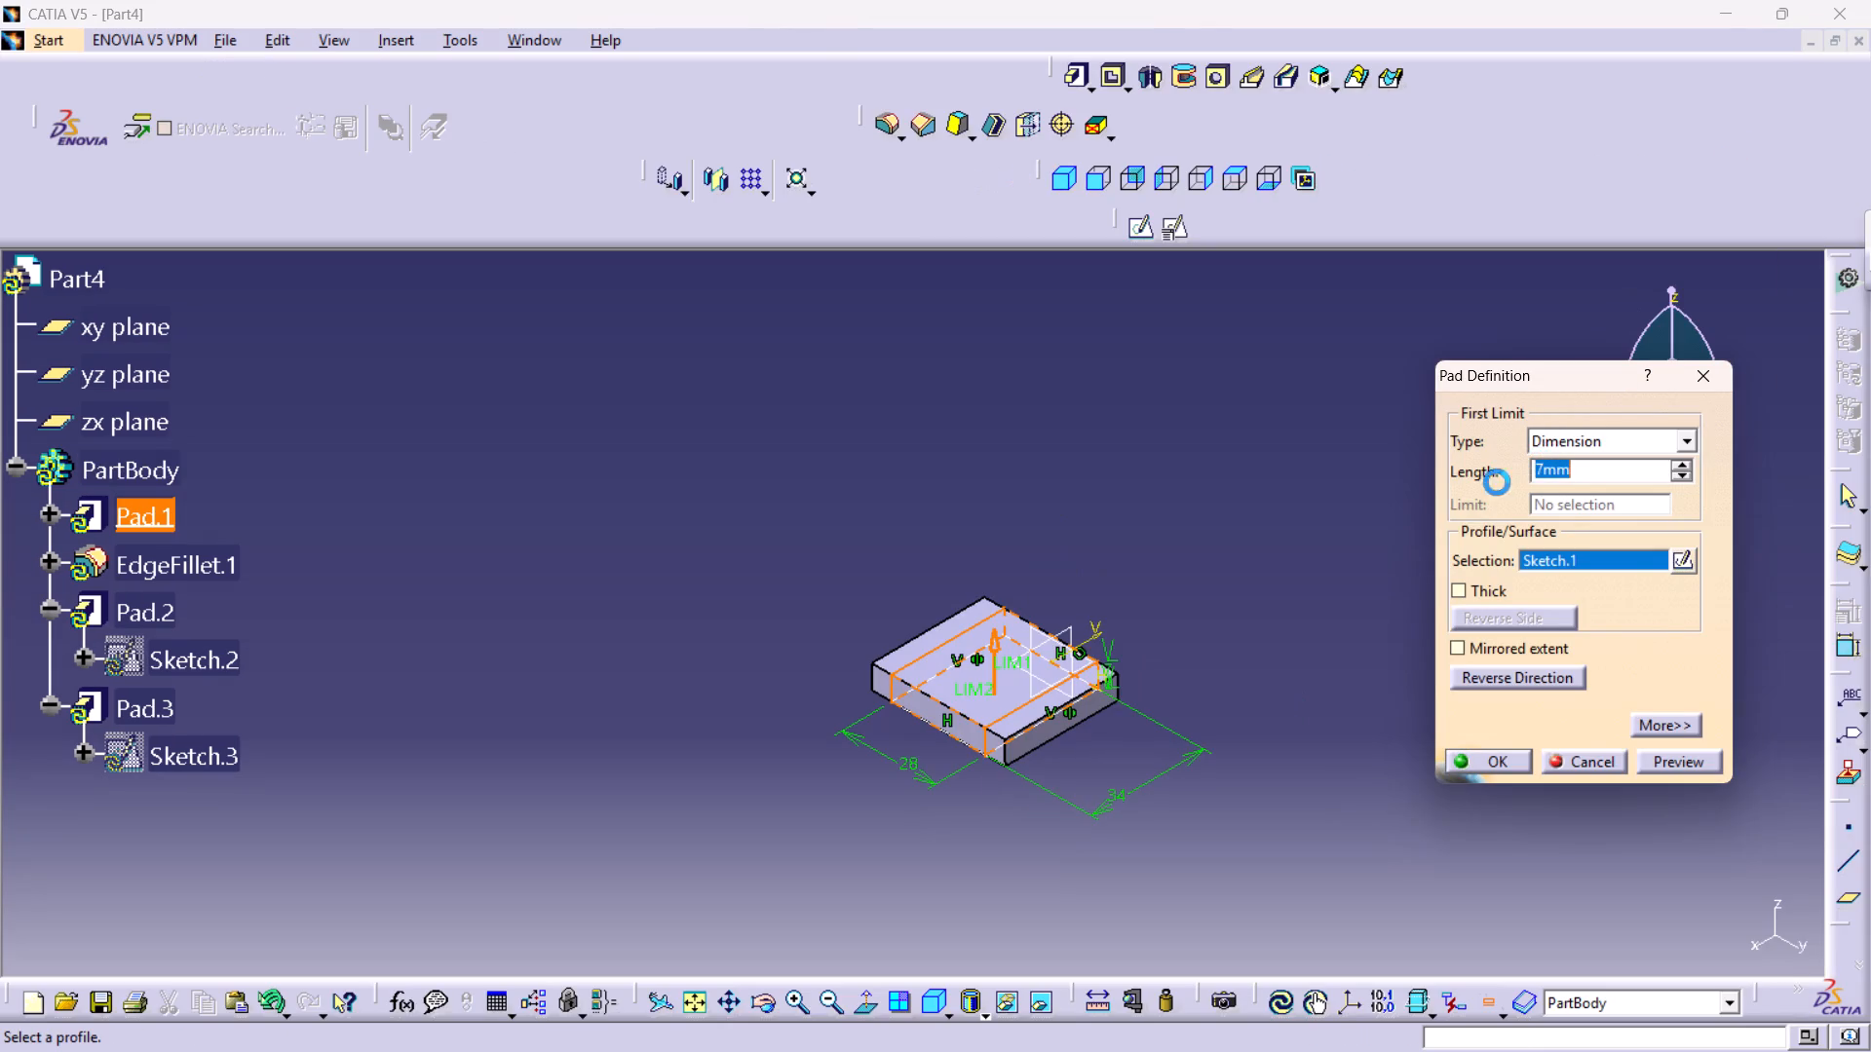
pyautogui.click(1499, 745)
pyautogui.click(1510, 756)
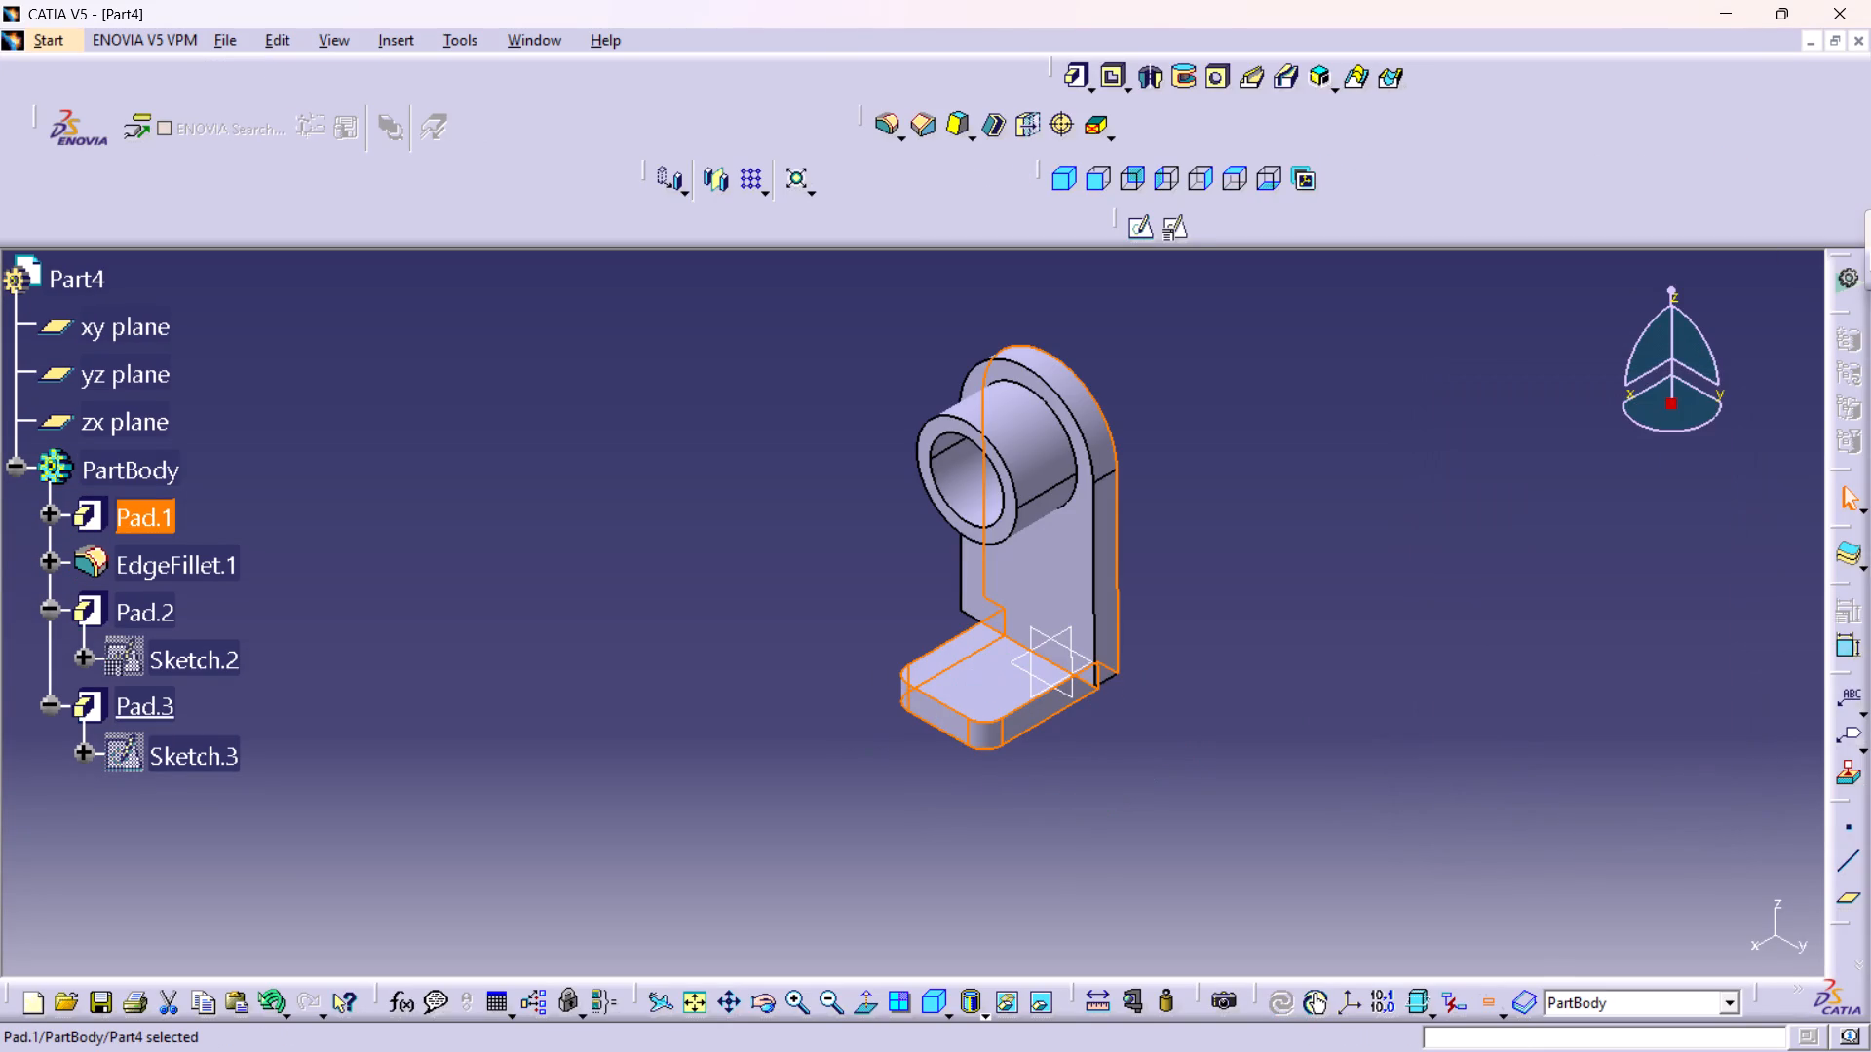
pyautogui.click(1200, 691)
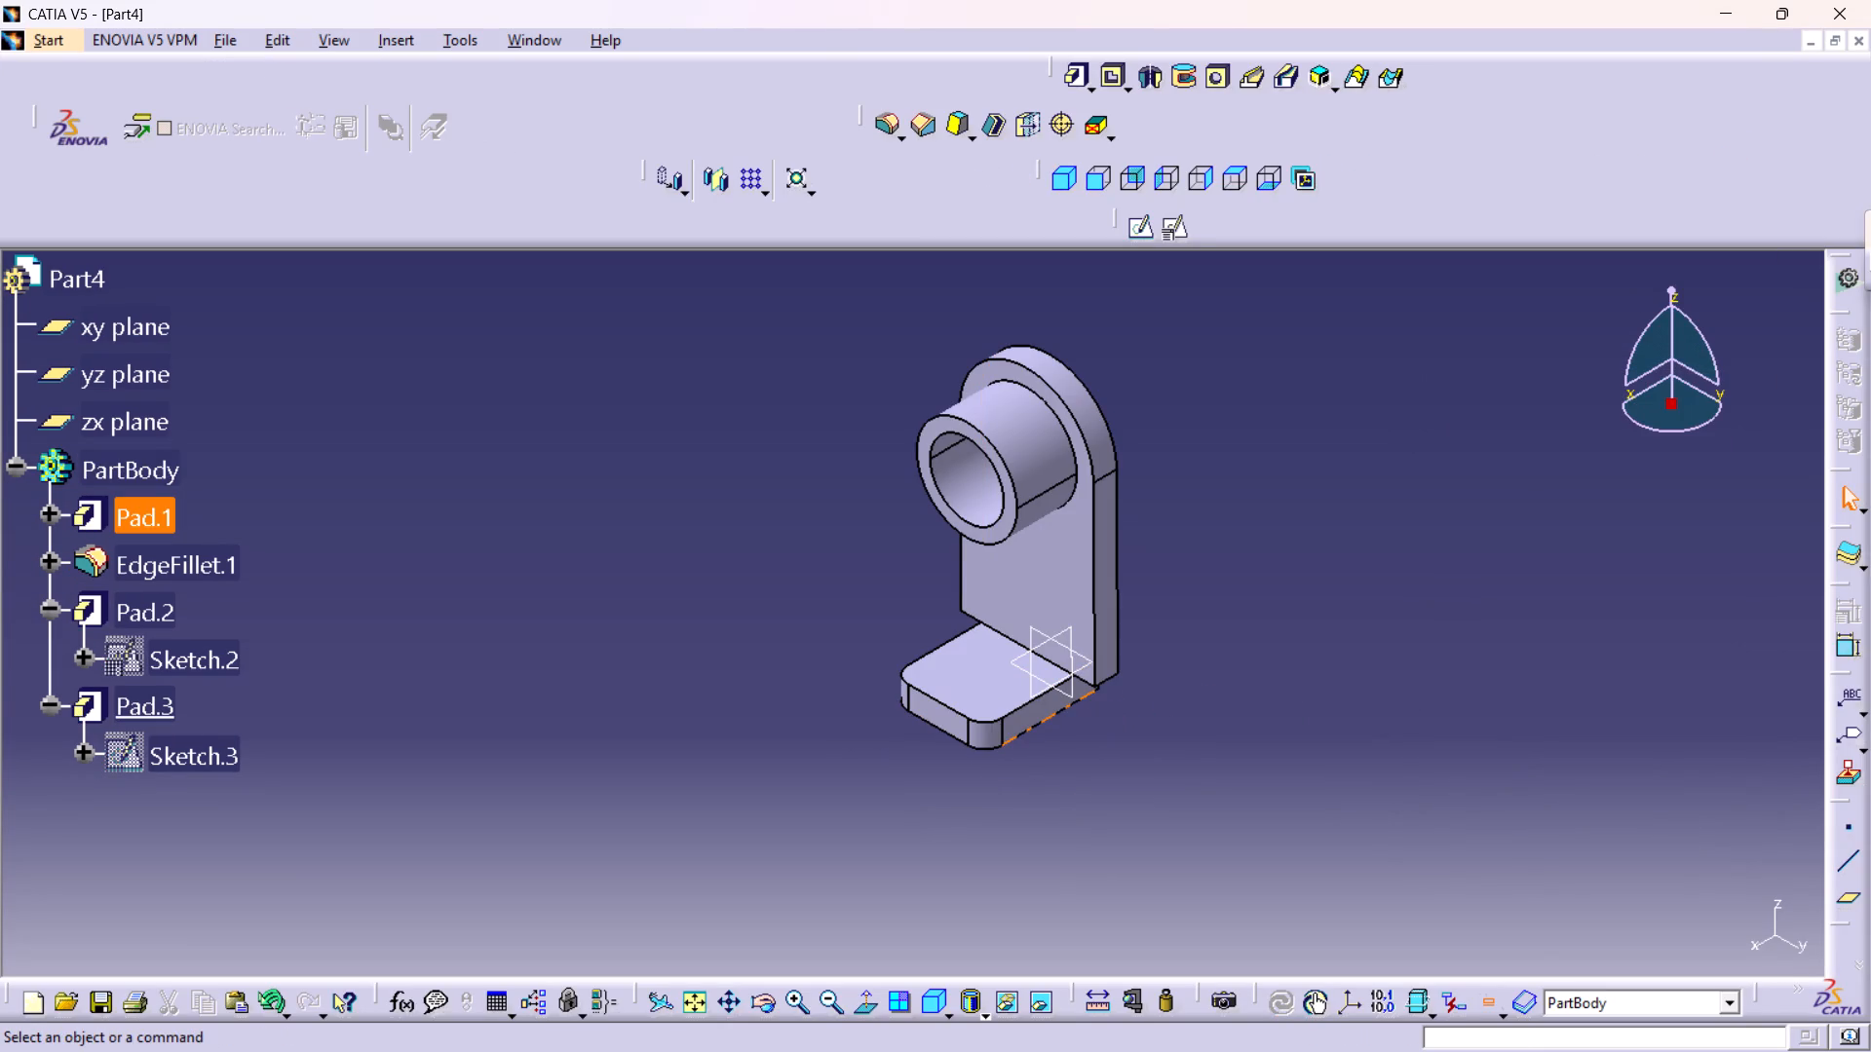
# Open a positioned sketch on the base plate's narrow side face, with implicit origin and orientation.
pyautogui.click(1040, 718)
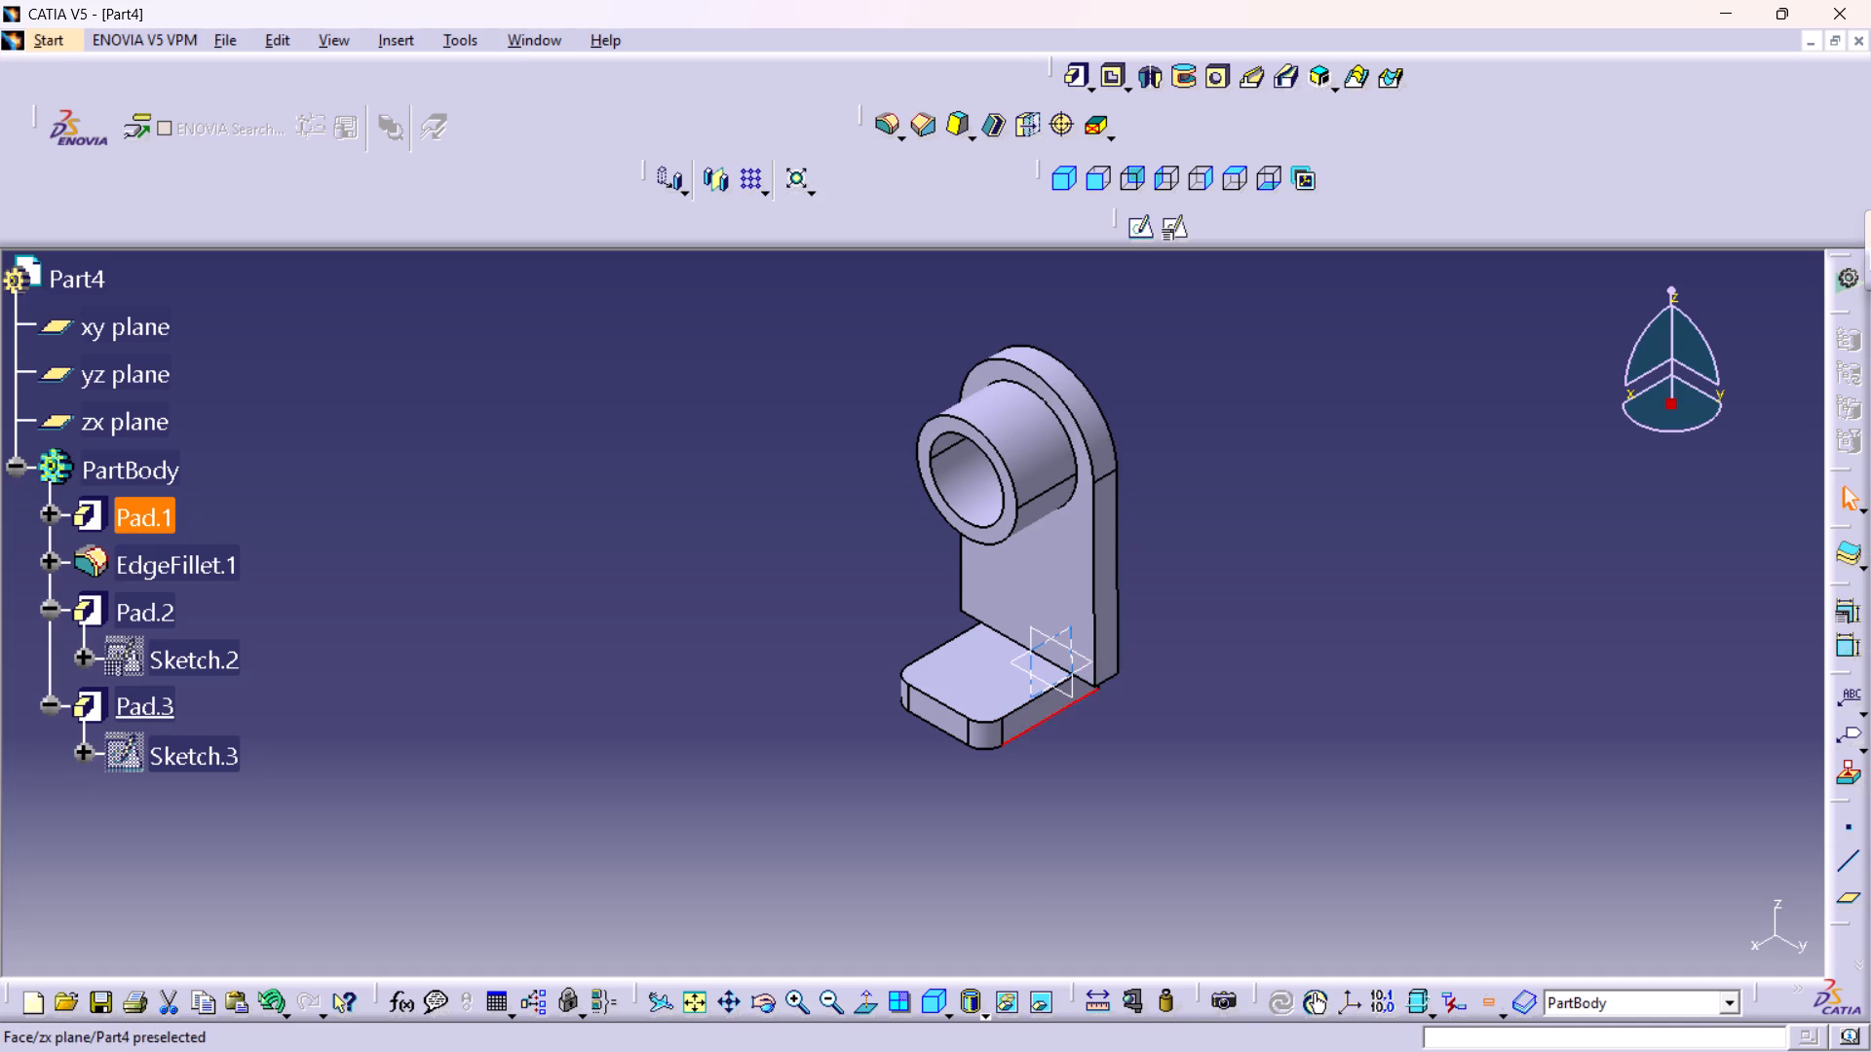
pyautogui.click(1040, 706)
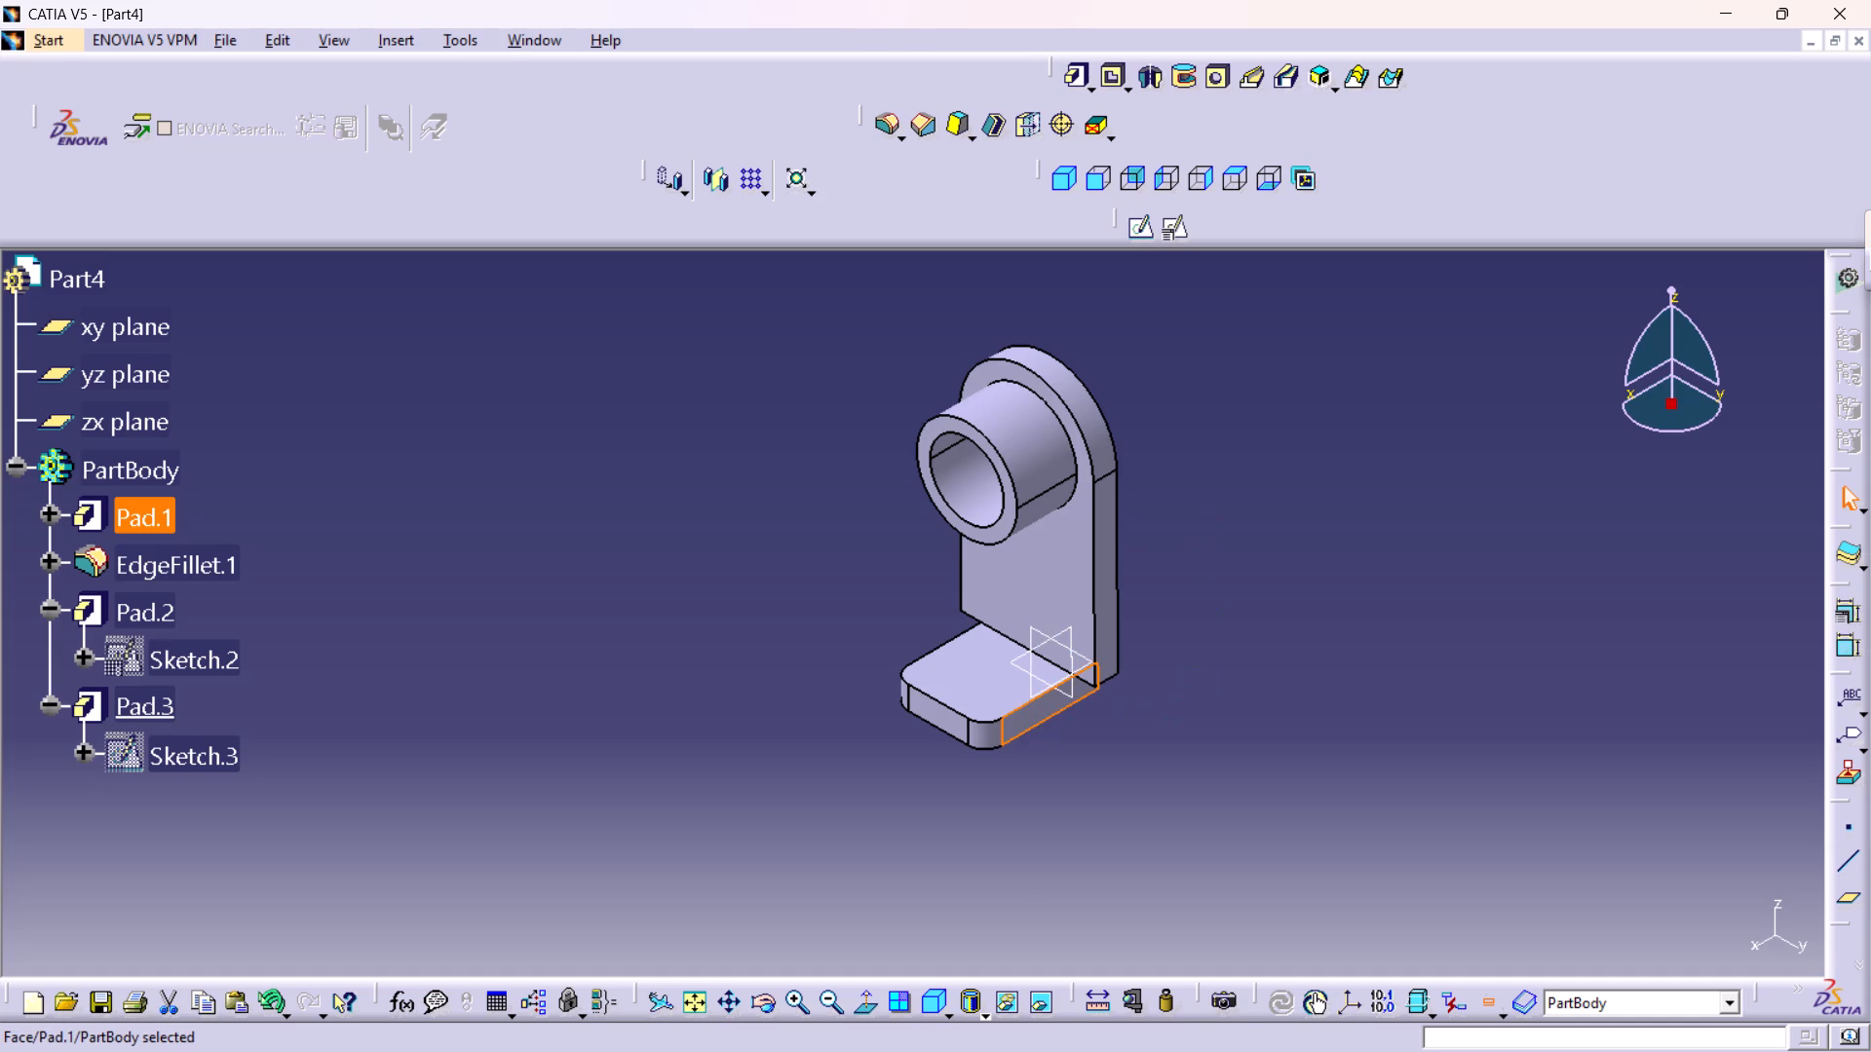
pyautogui.click(1175, 223)
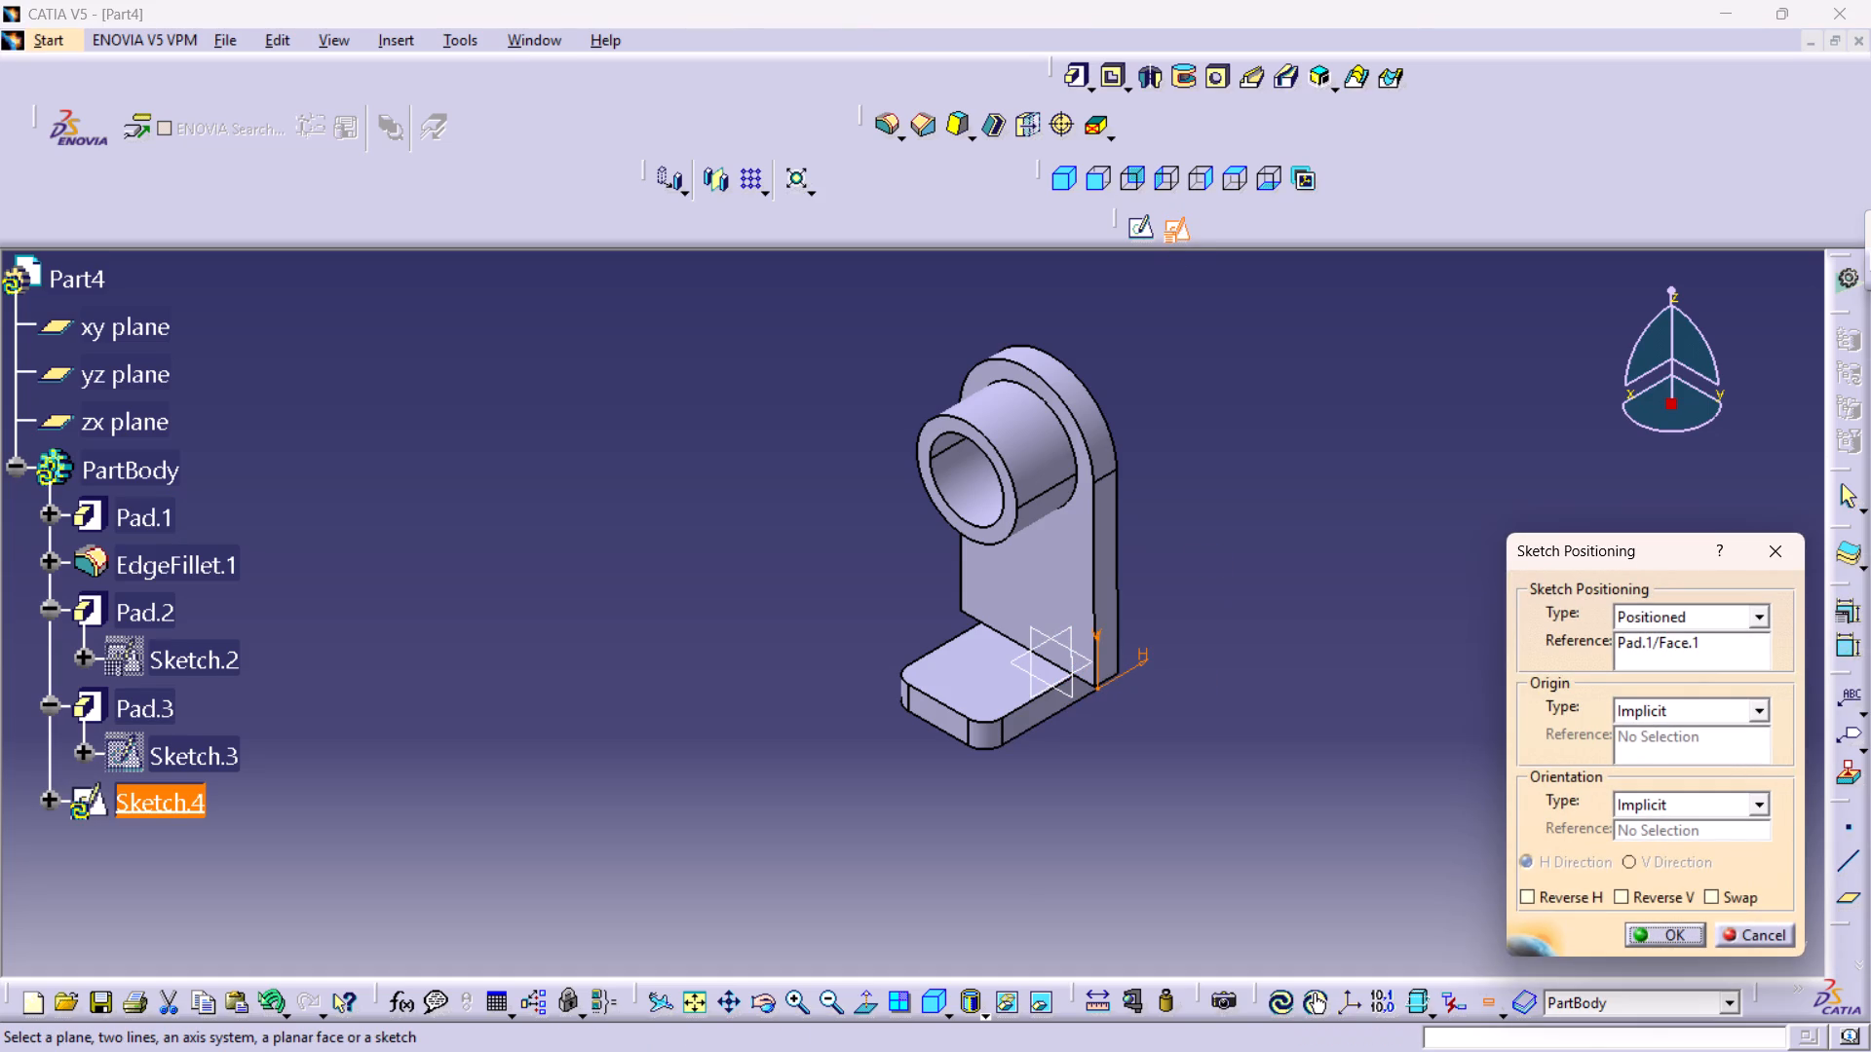
pyautogui.click(1656, 949)
pyautogui.click(1657, 938)
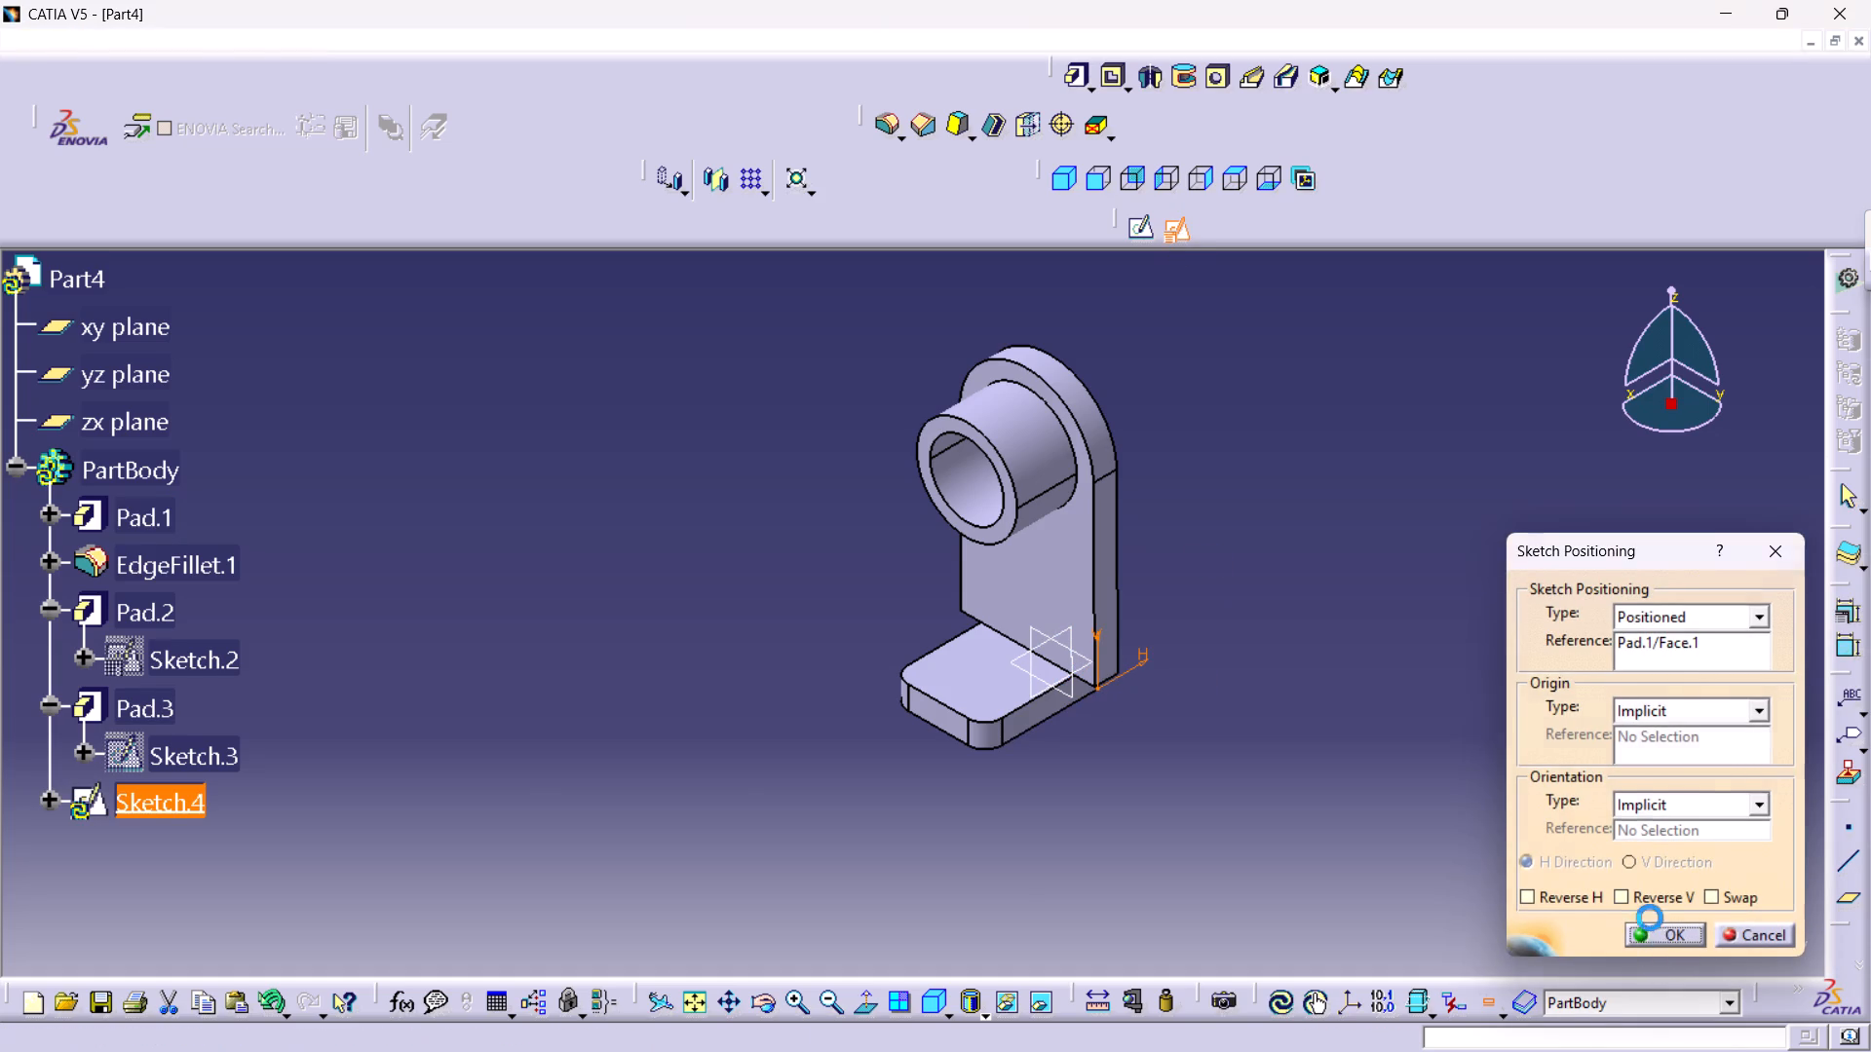
pyautogui.moveTo(1417, 668); pyautogui.dragTo(1428, 599, button='middle')
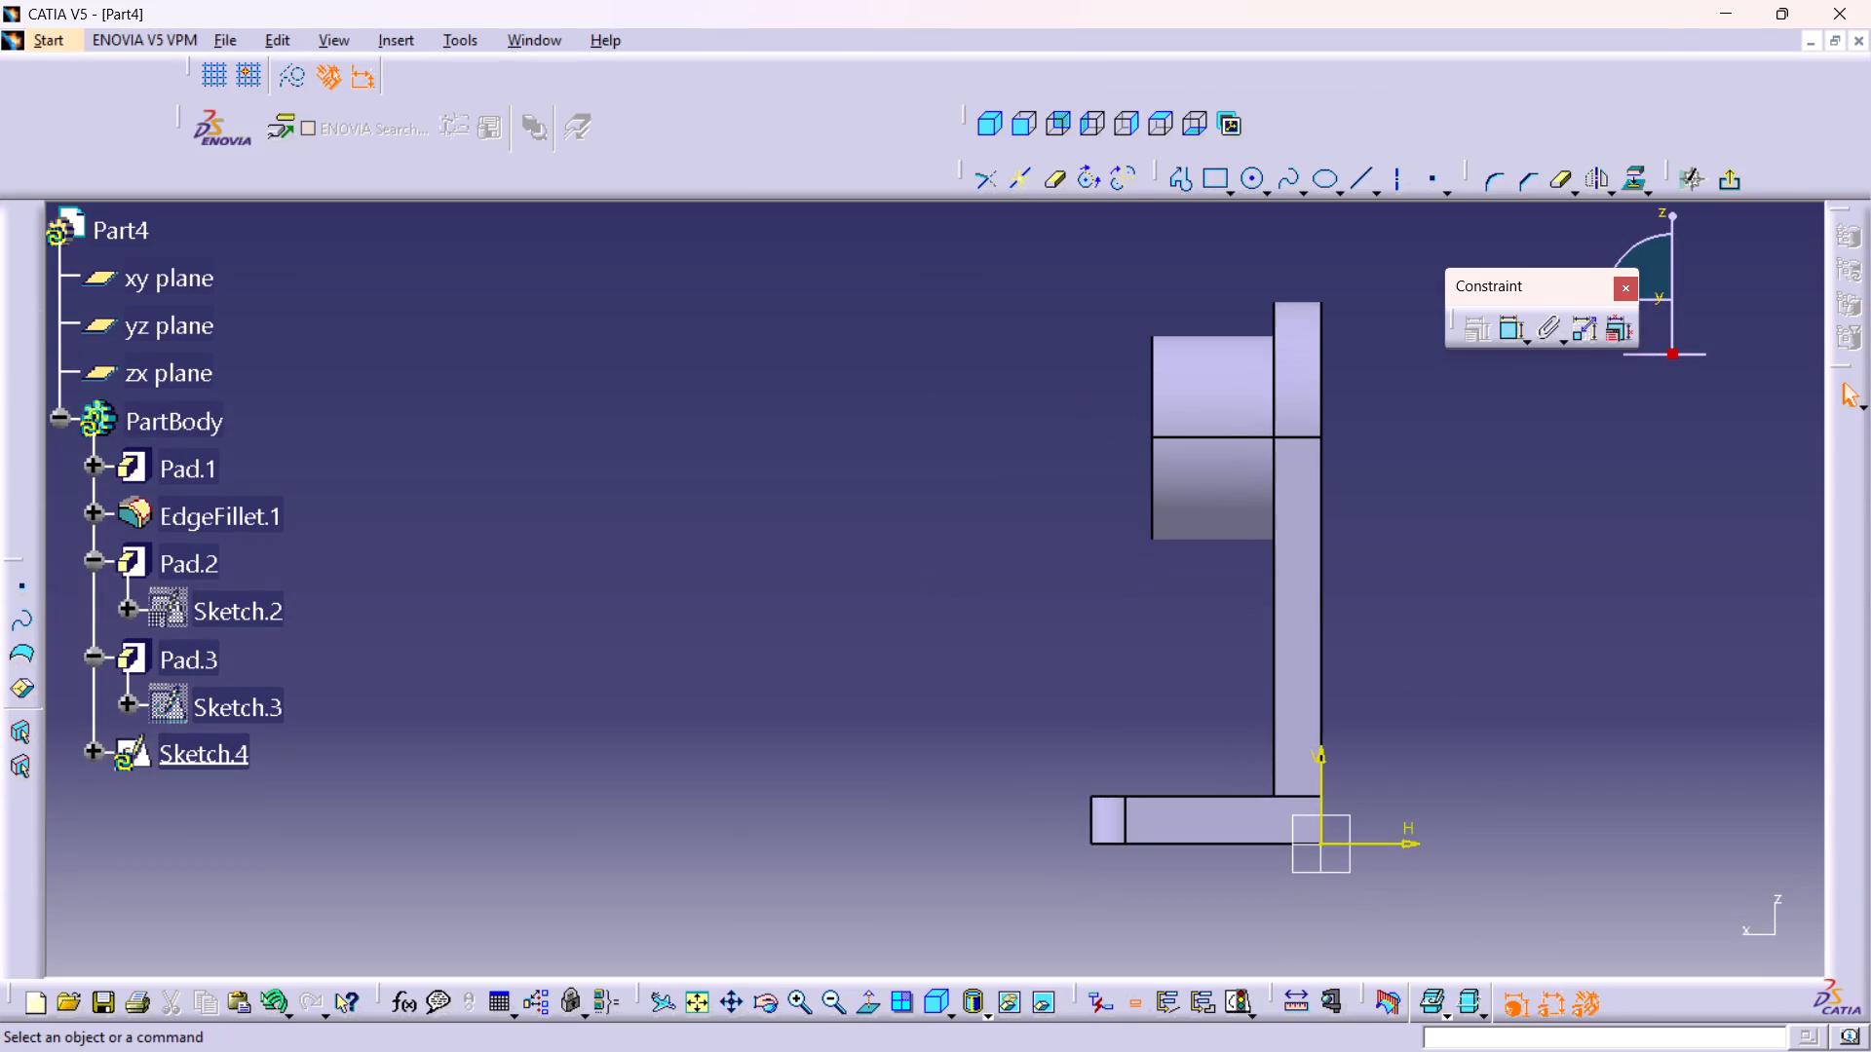
# Sketch a closed right-triangle profile, about 18 mm wide and 18 mm high, above the base plate in front of the upright.
pyautogui.doubleClick(1191, 185)
pyautogui.doubleClick(1182, 185)
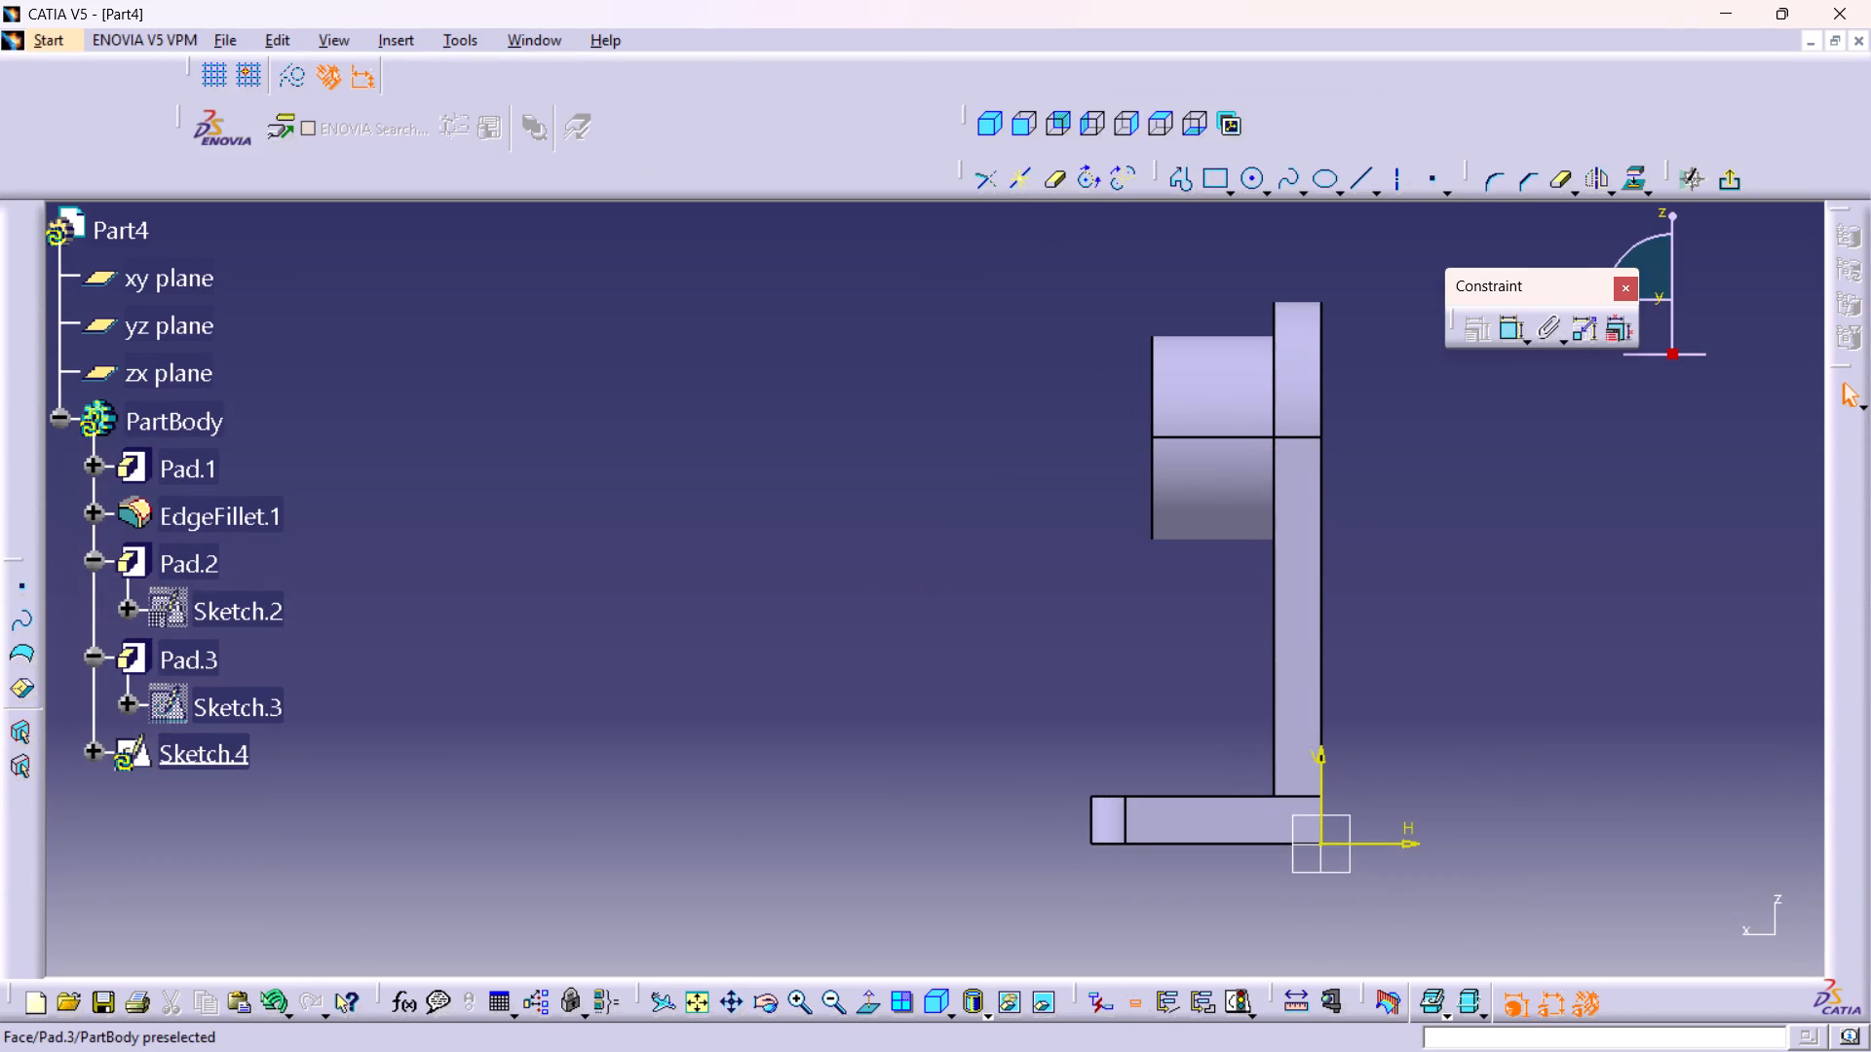
pyautogui.click(1174, 179)
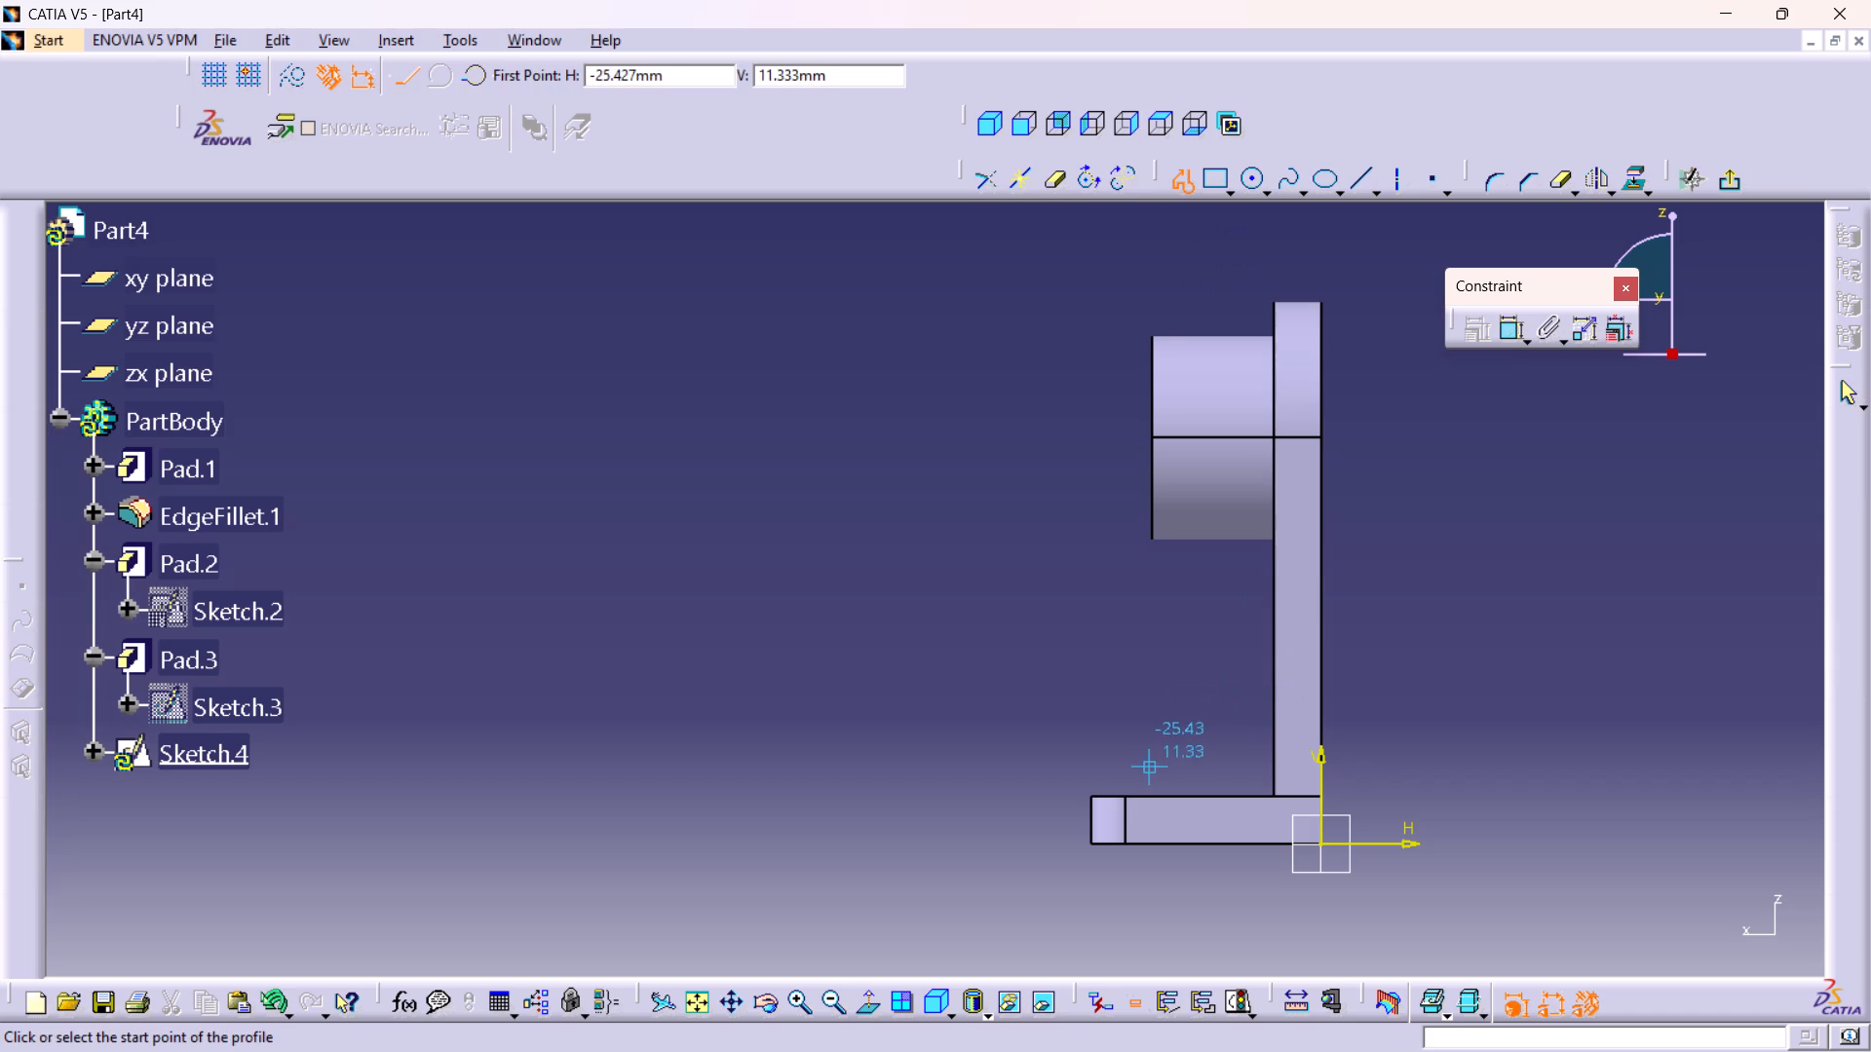
pyautogui.click(1132, 762)
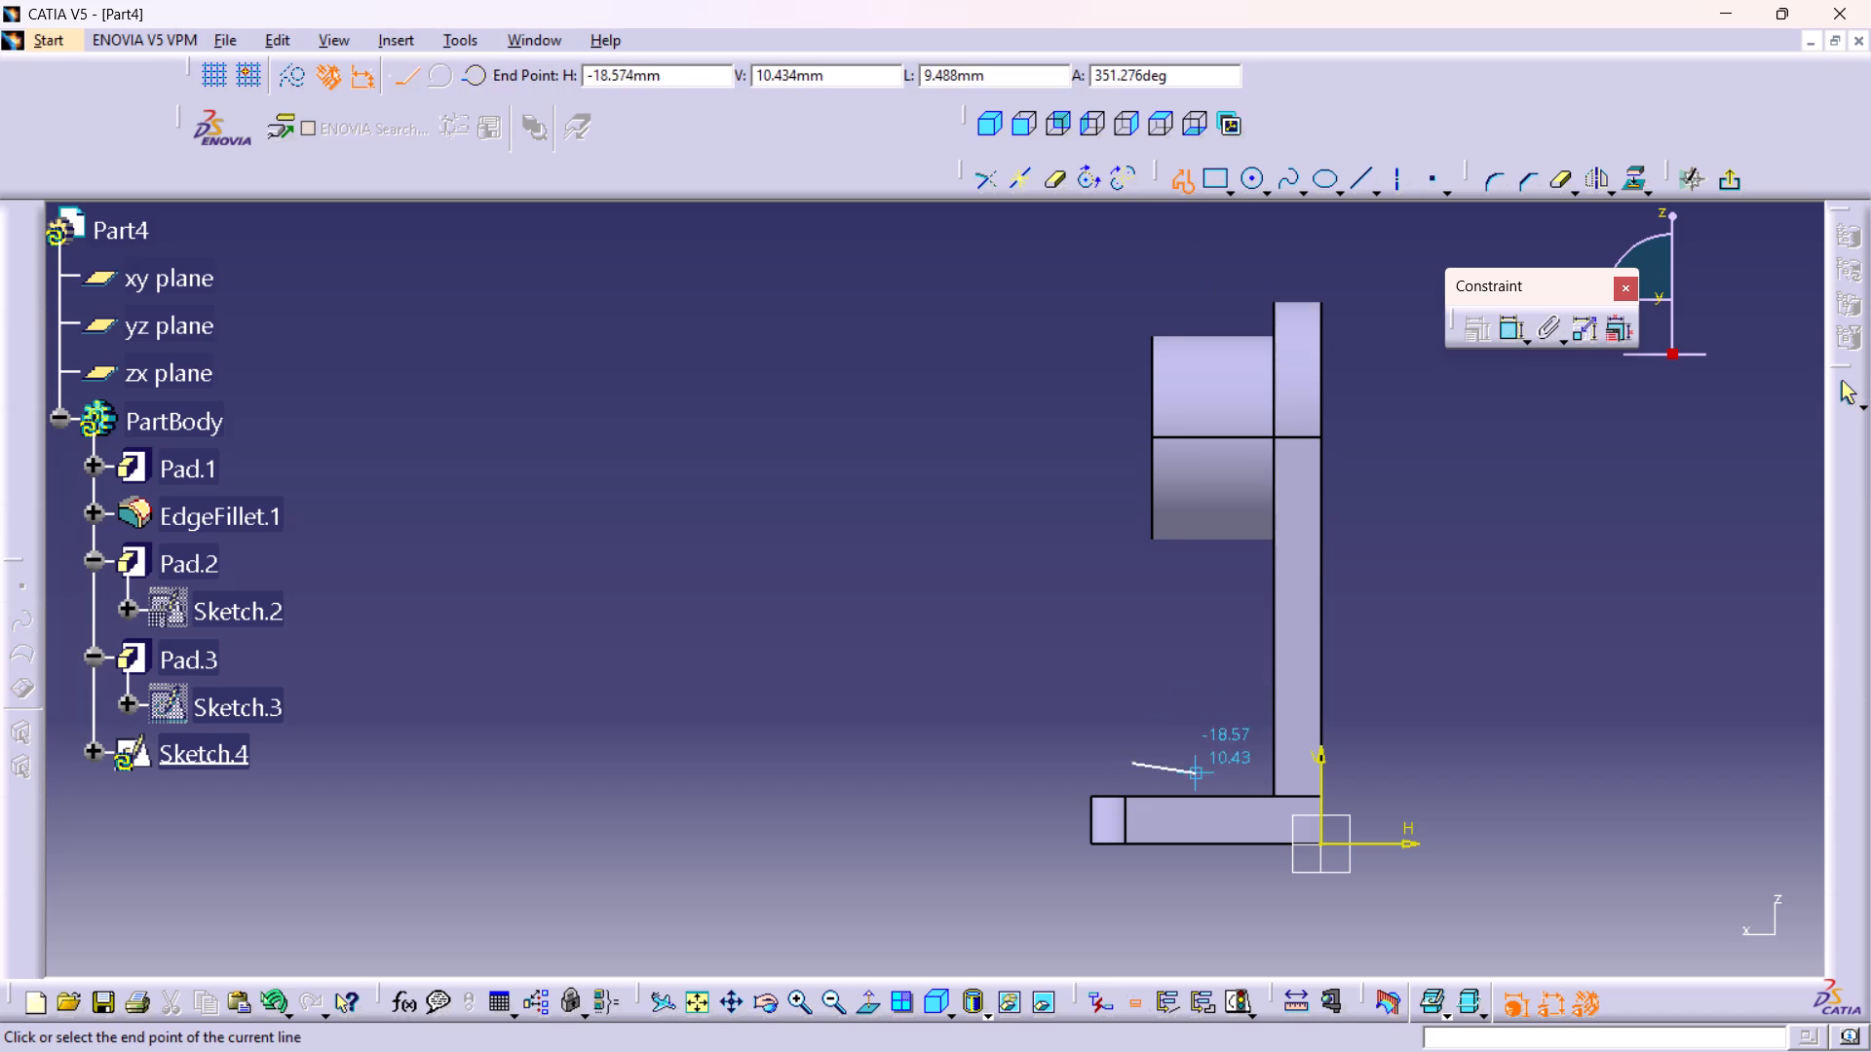
pyautogui.click(1257, 759)
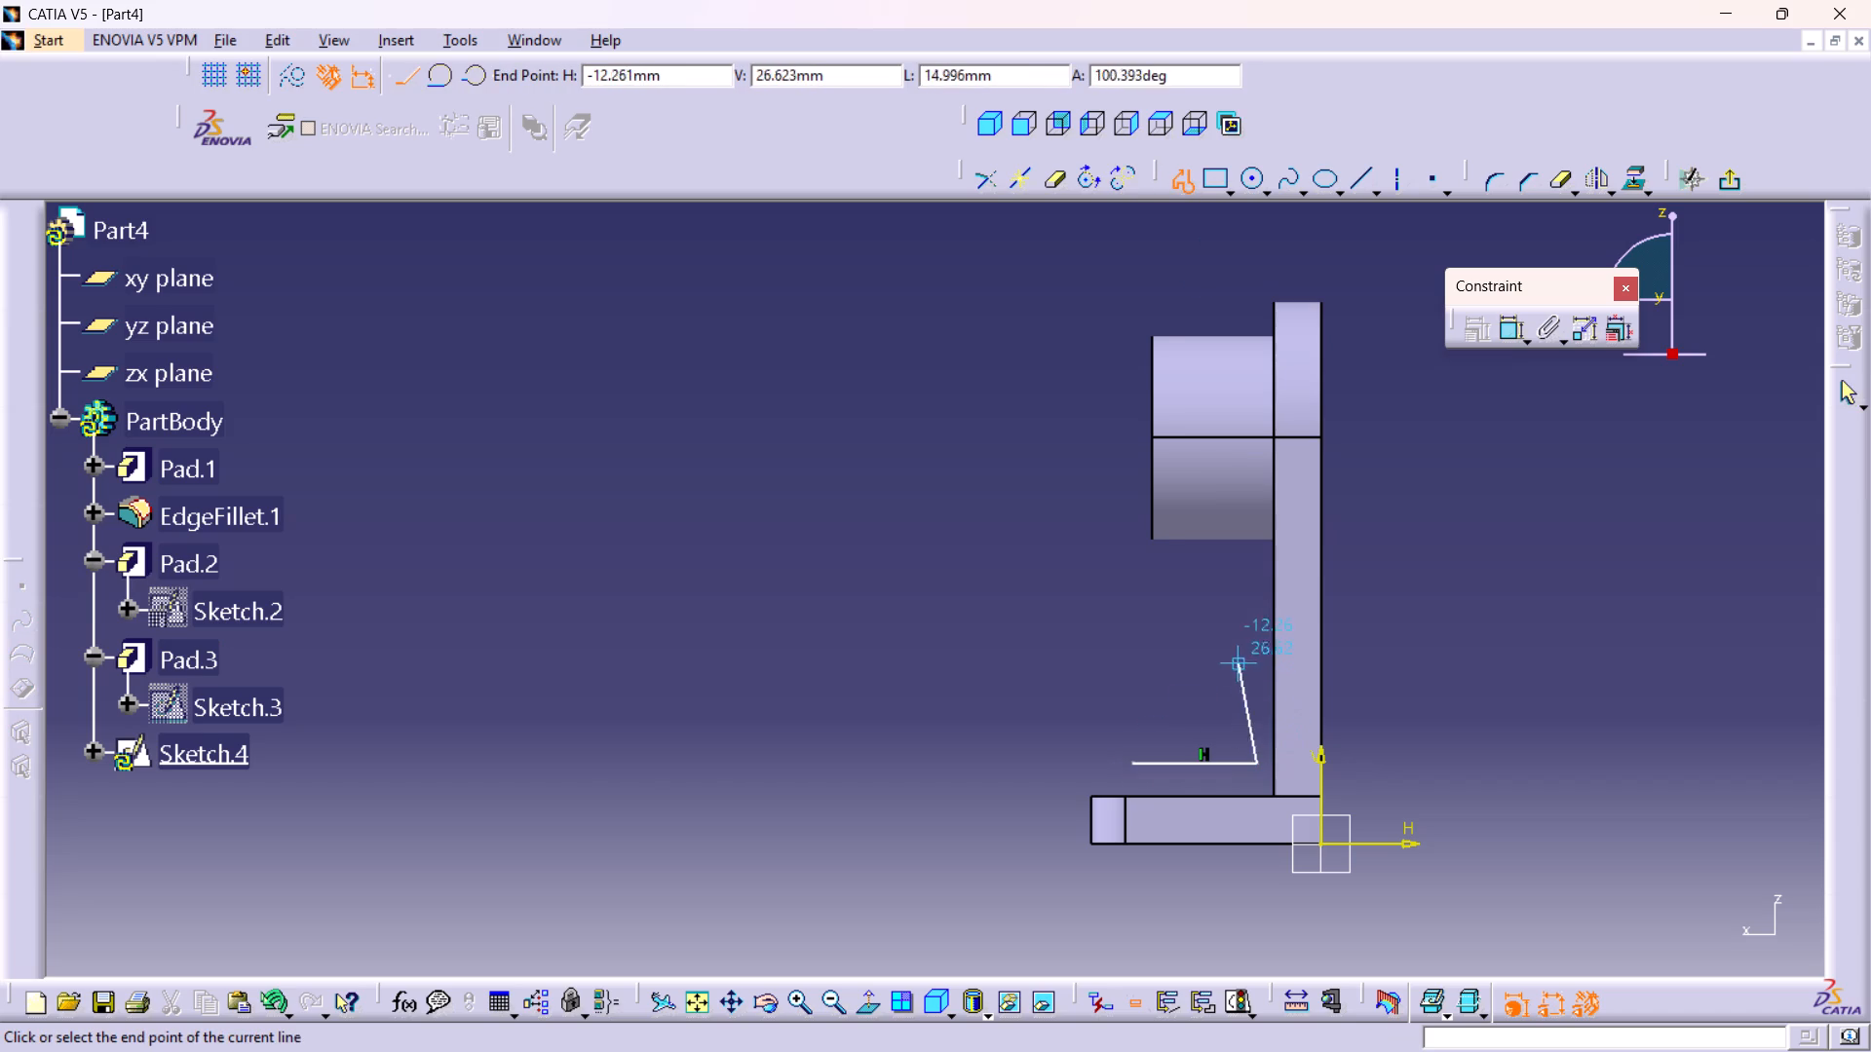
pyautogui.click(1264, 638)
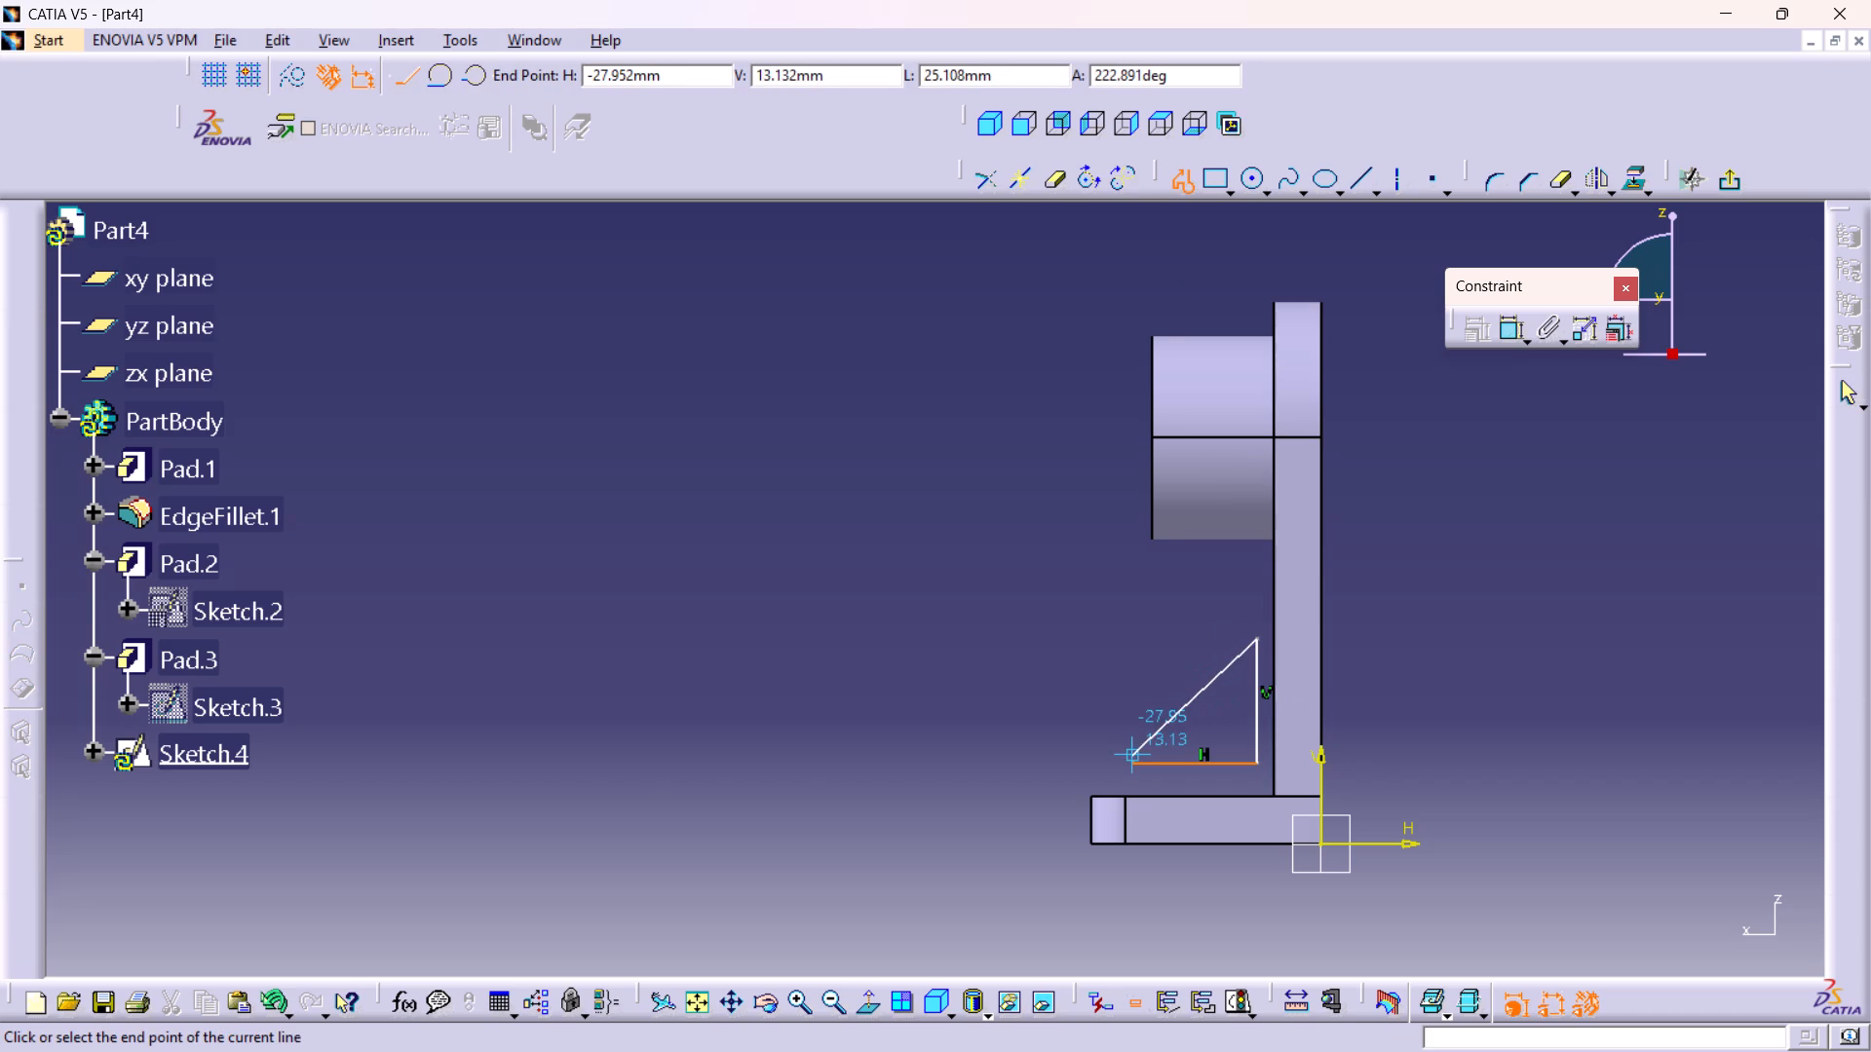
pyautogui.click(1132, 763)
pyautogui.click(1508, 595)
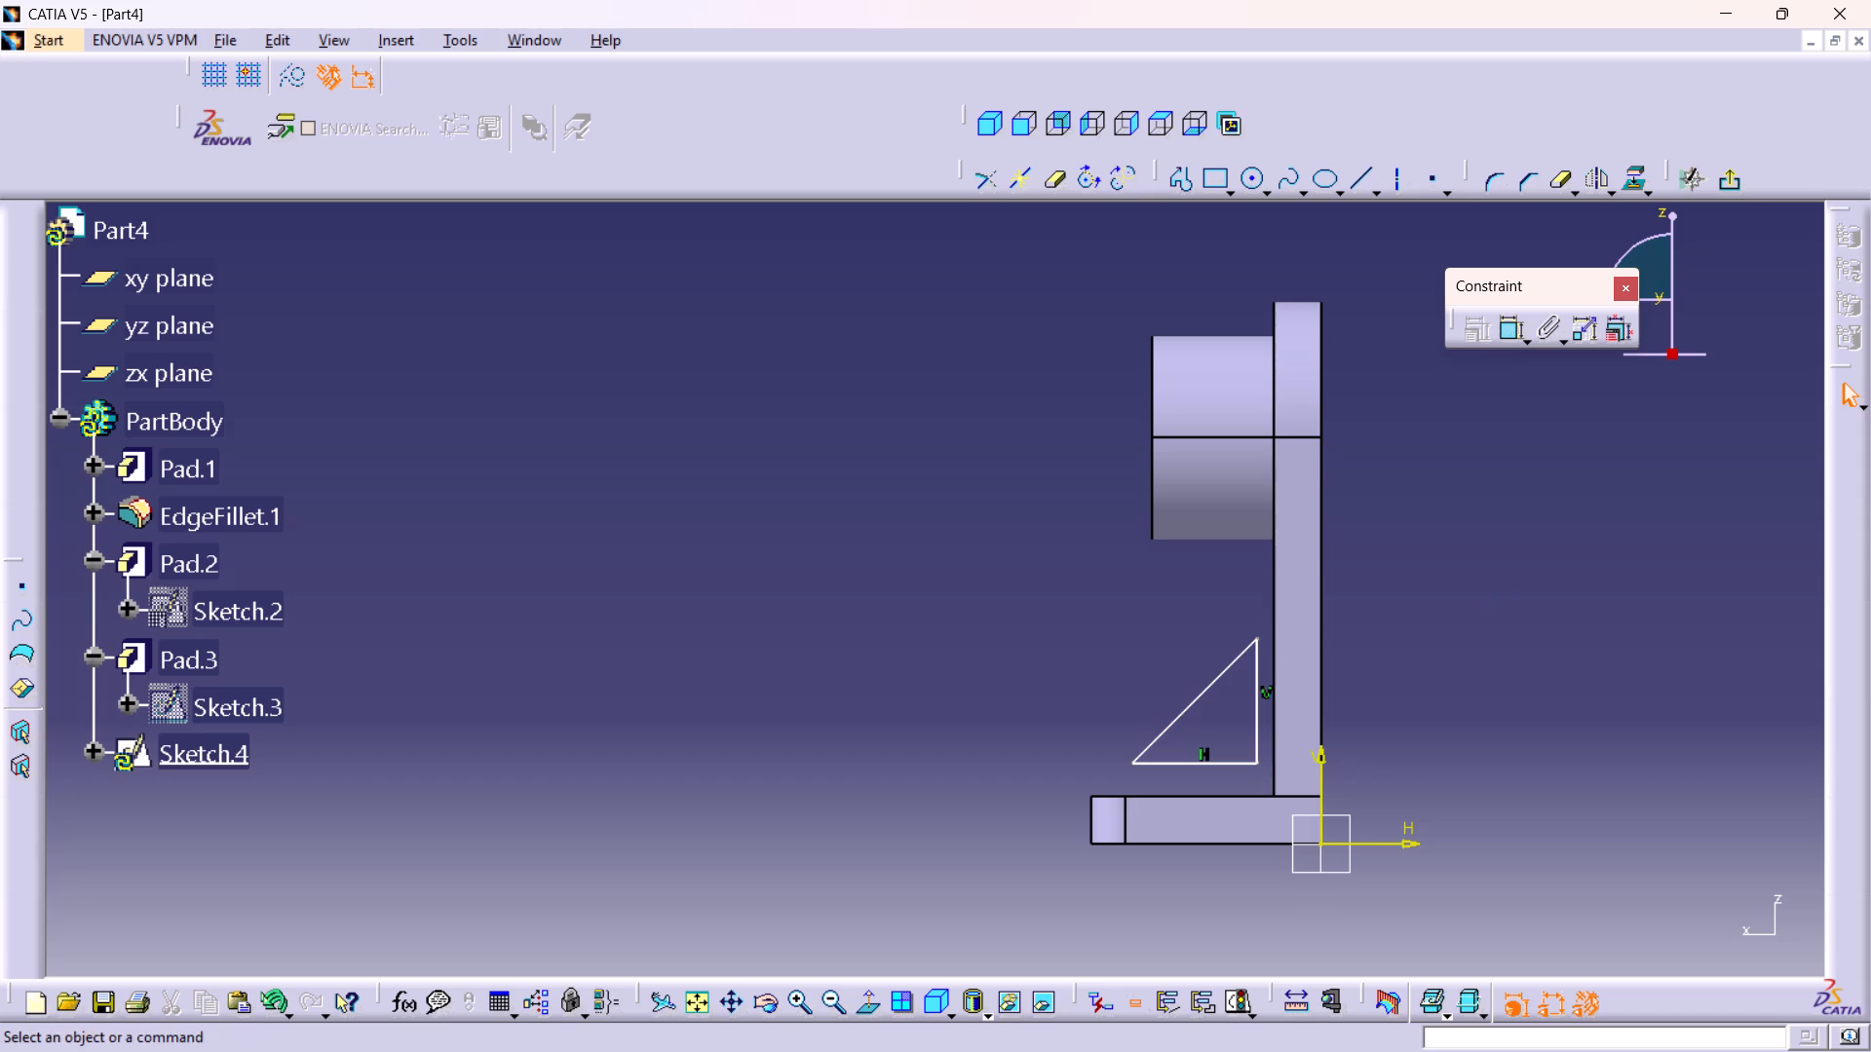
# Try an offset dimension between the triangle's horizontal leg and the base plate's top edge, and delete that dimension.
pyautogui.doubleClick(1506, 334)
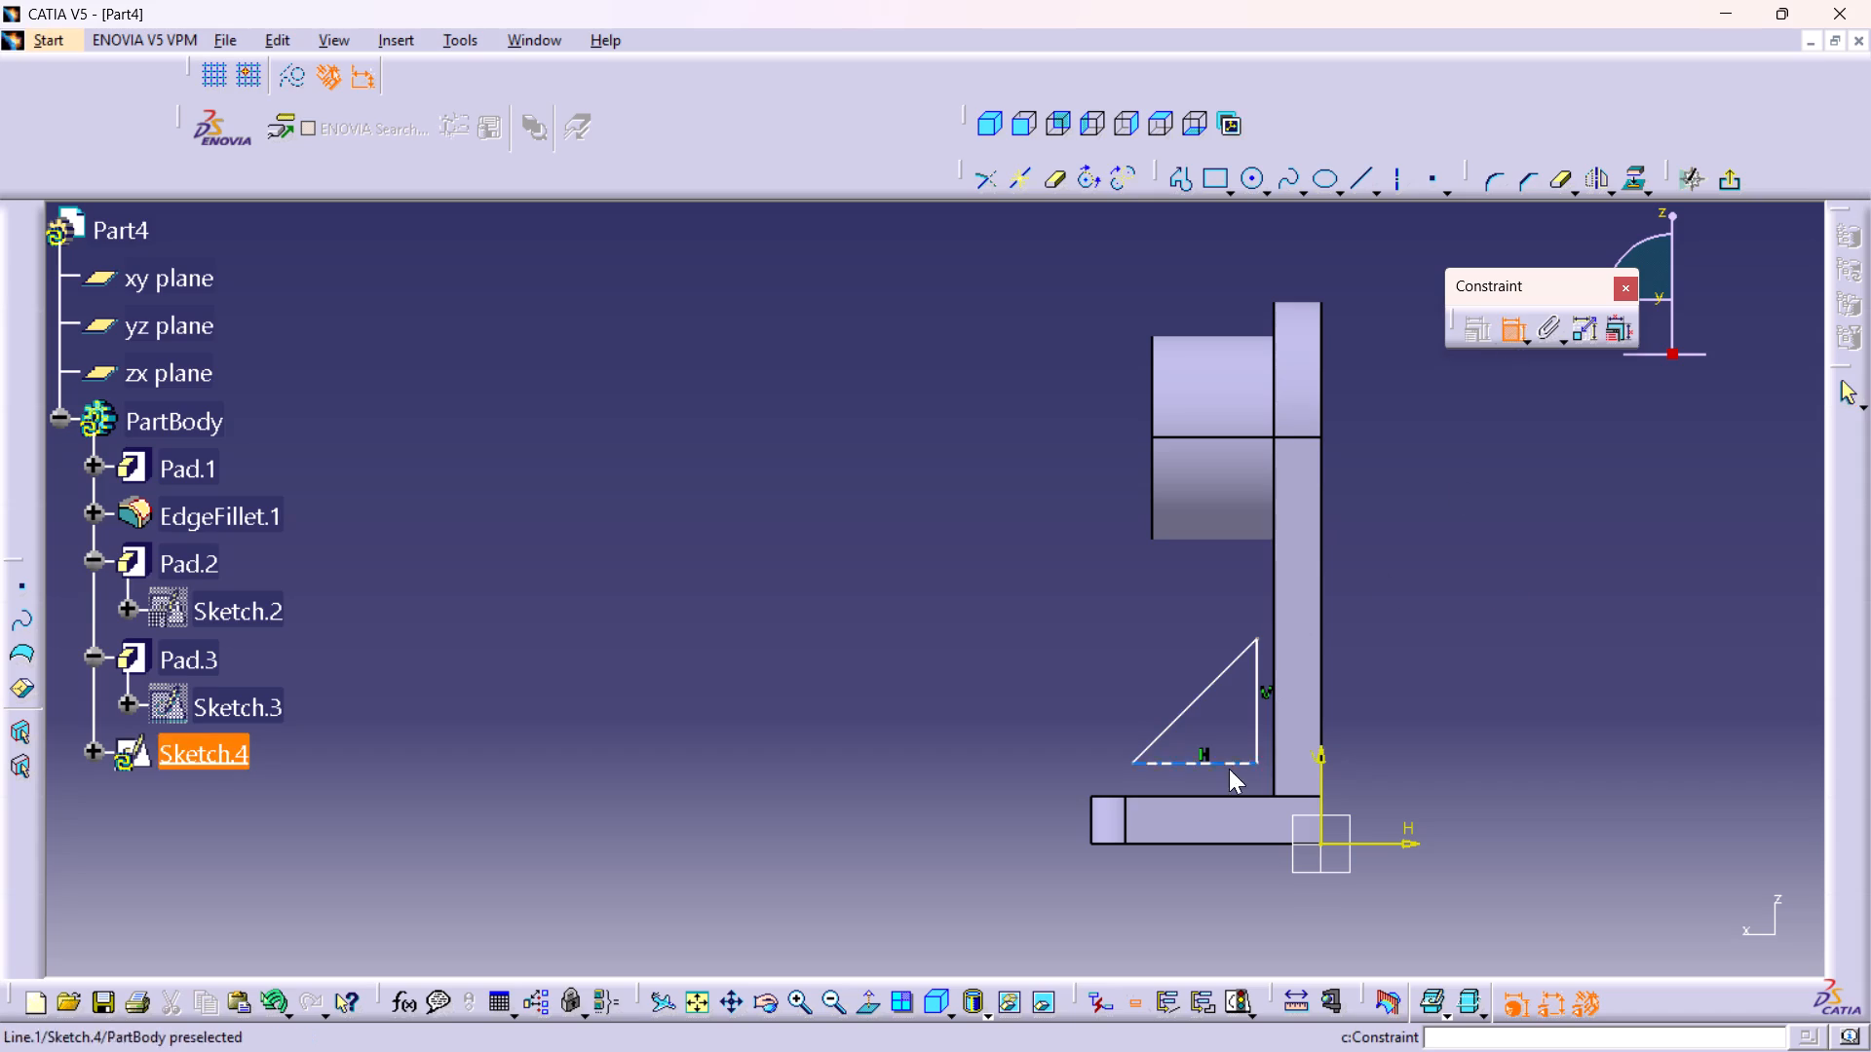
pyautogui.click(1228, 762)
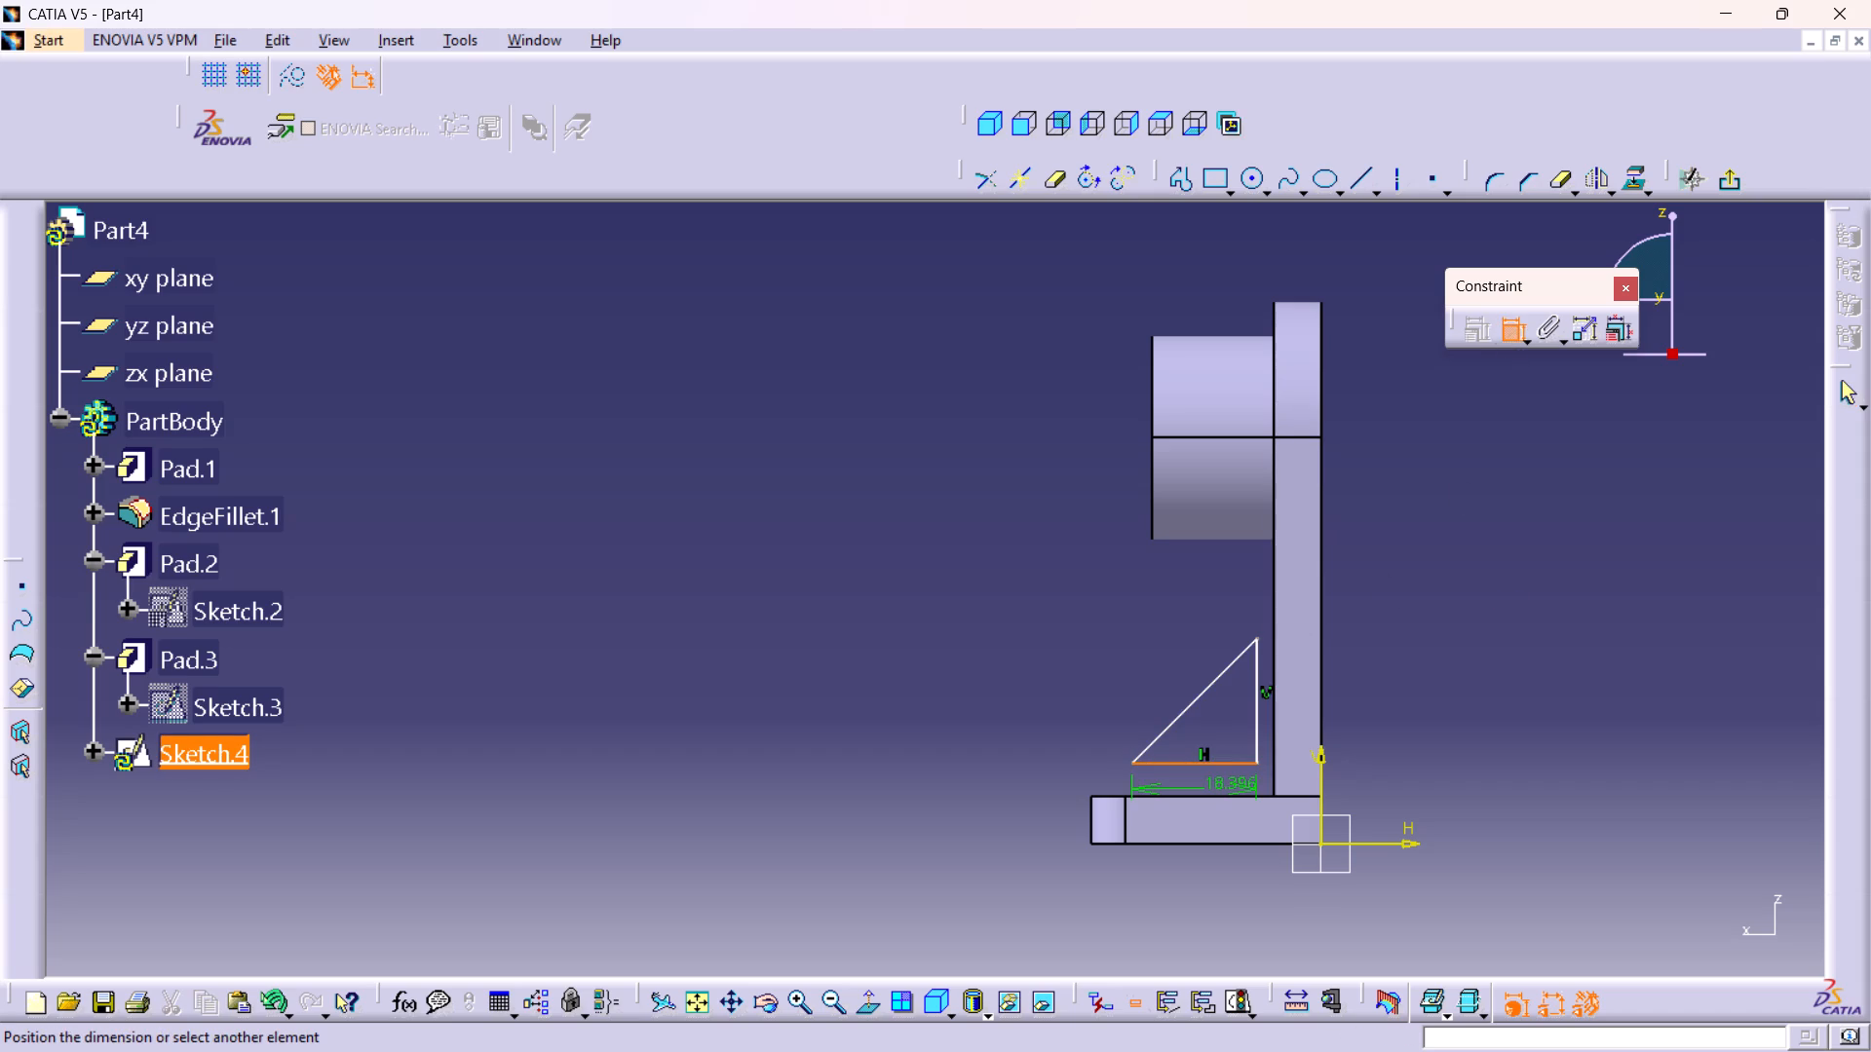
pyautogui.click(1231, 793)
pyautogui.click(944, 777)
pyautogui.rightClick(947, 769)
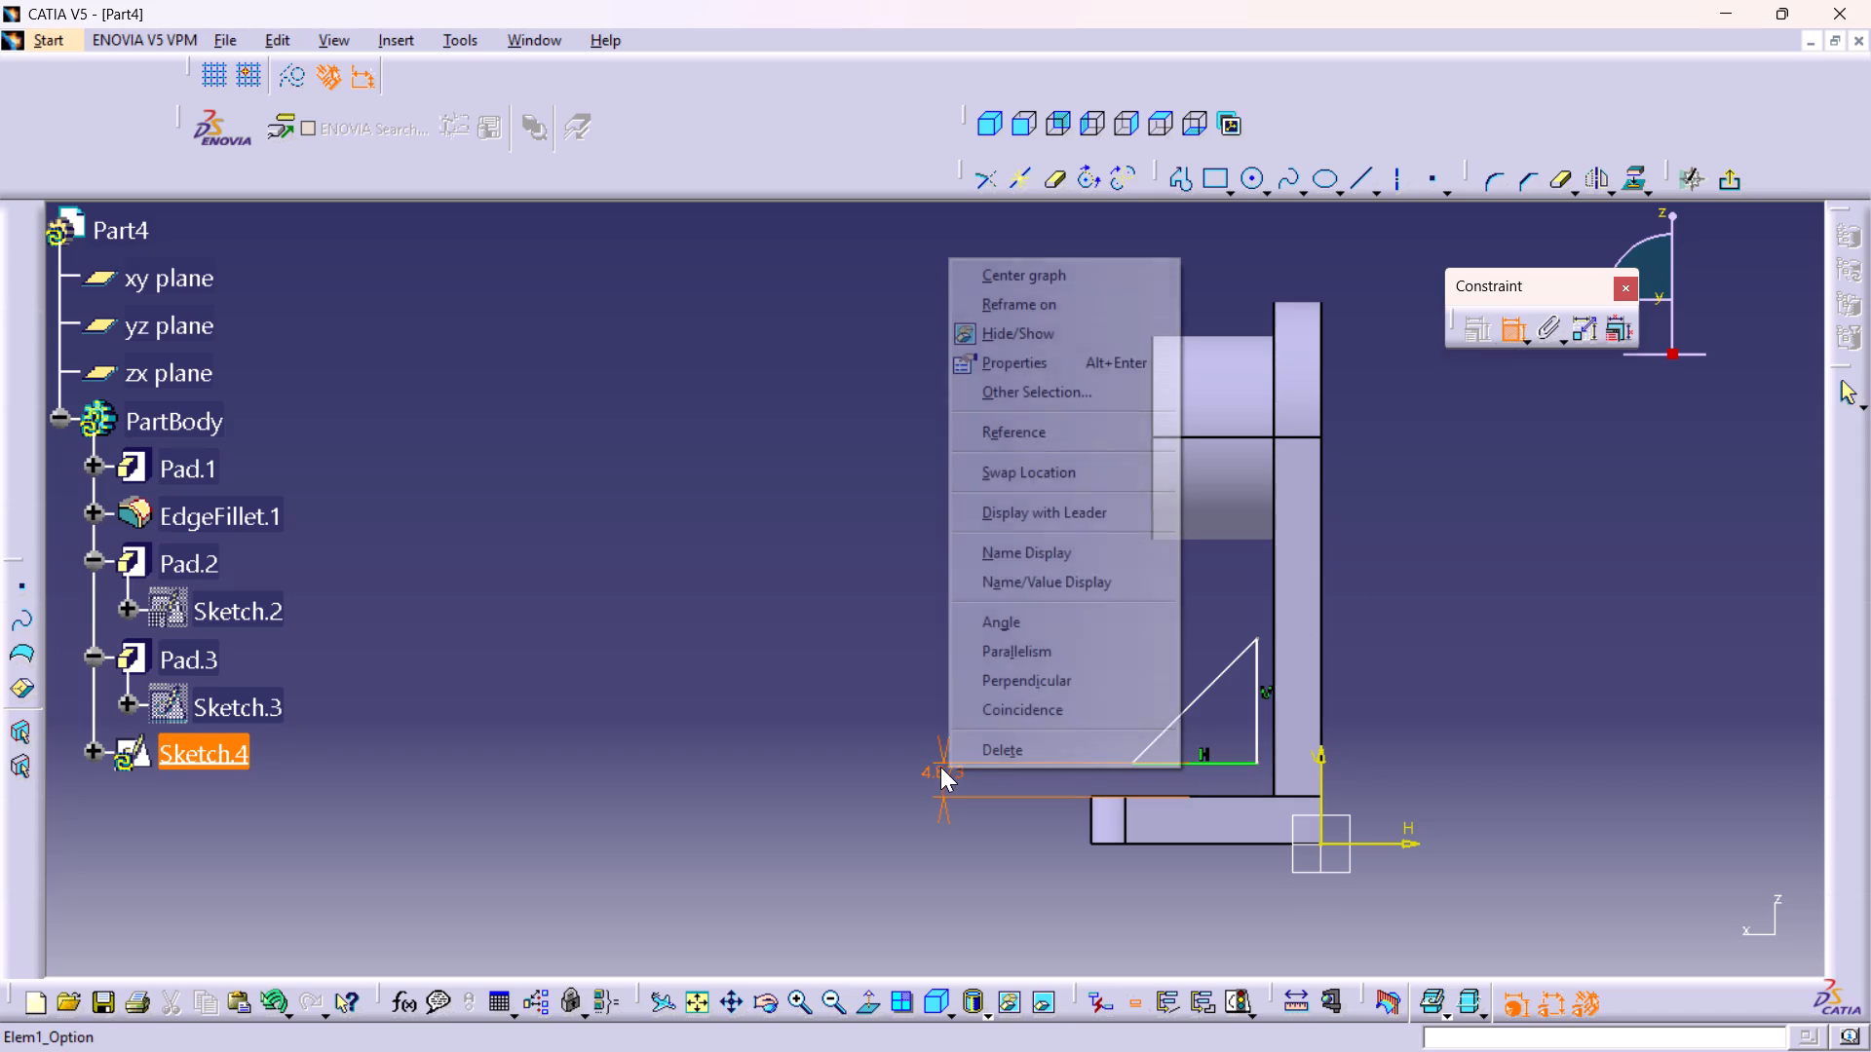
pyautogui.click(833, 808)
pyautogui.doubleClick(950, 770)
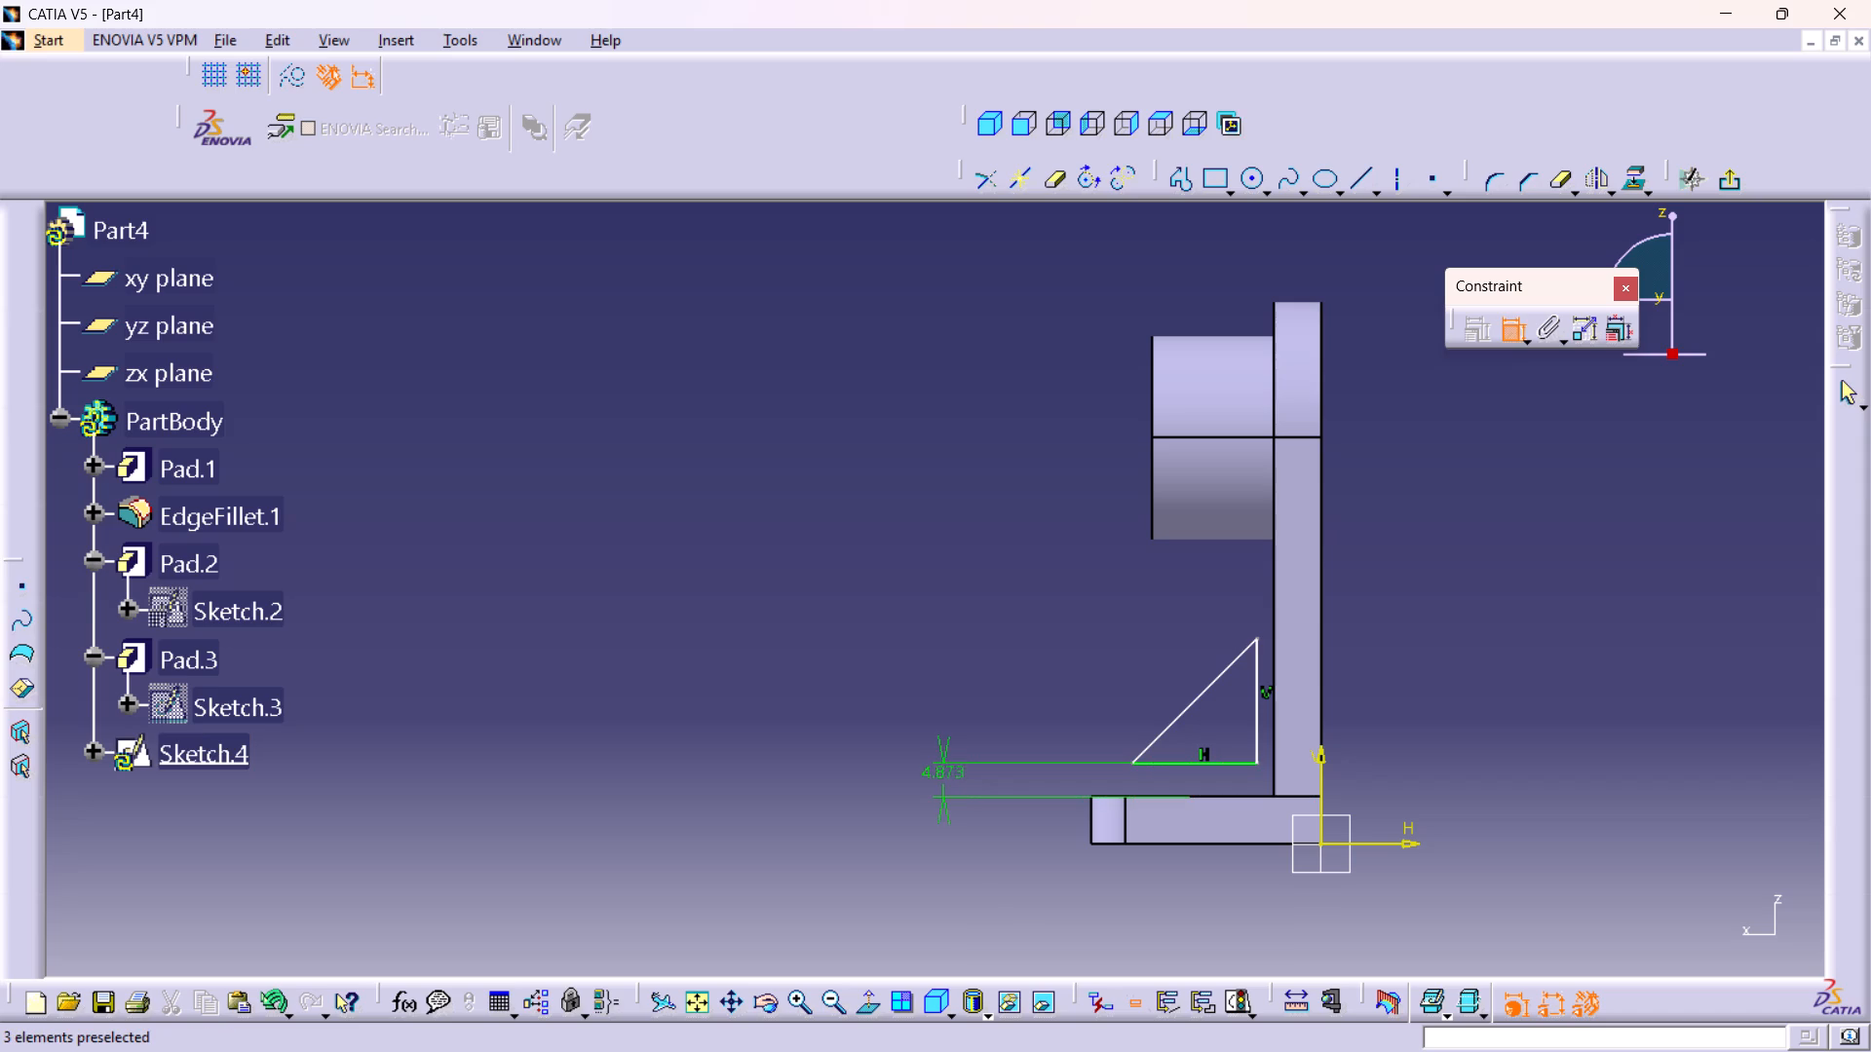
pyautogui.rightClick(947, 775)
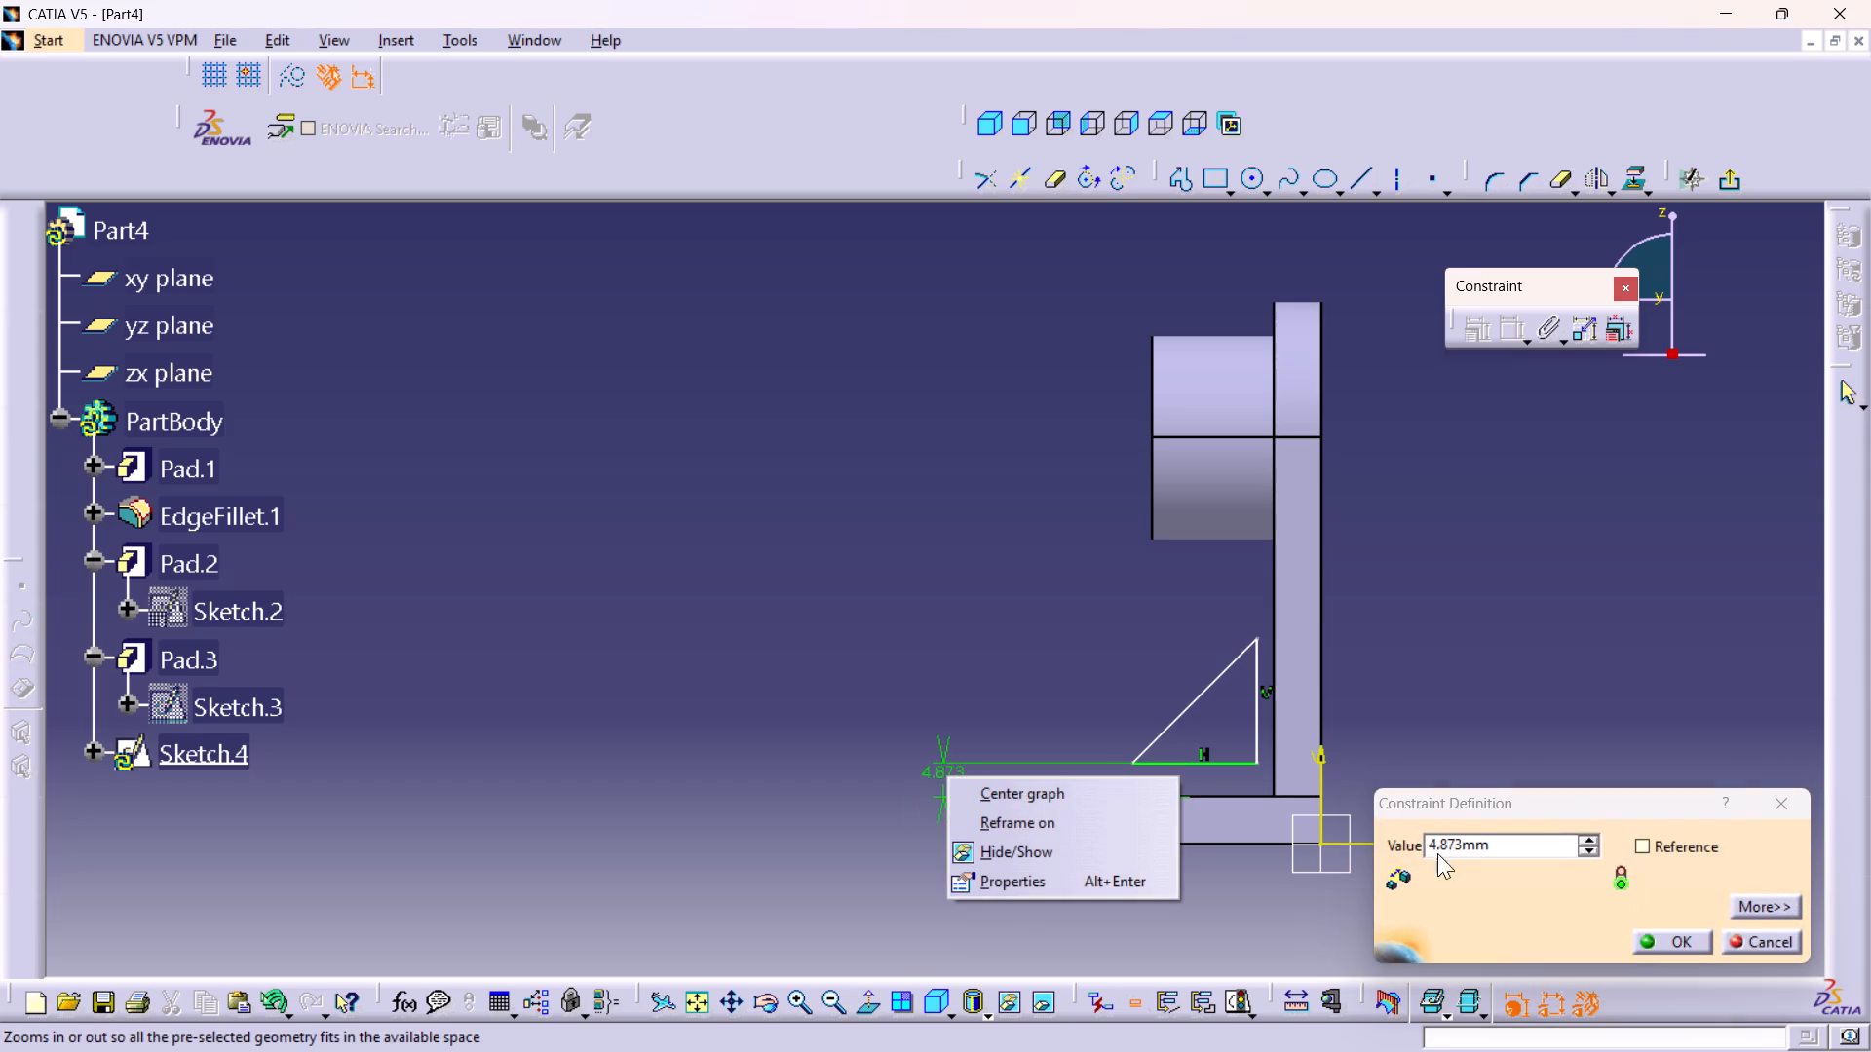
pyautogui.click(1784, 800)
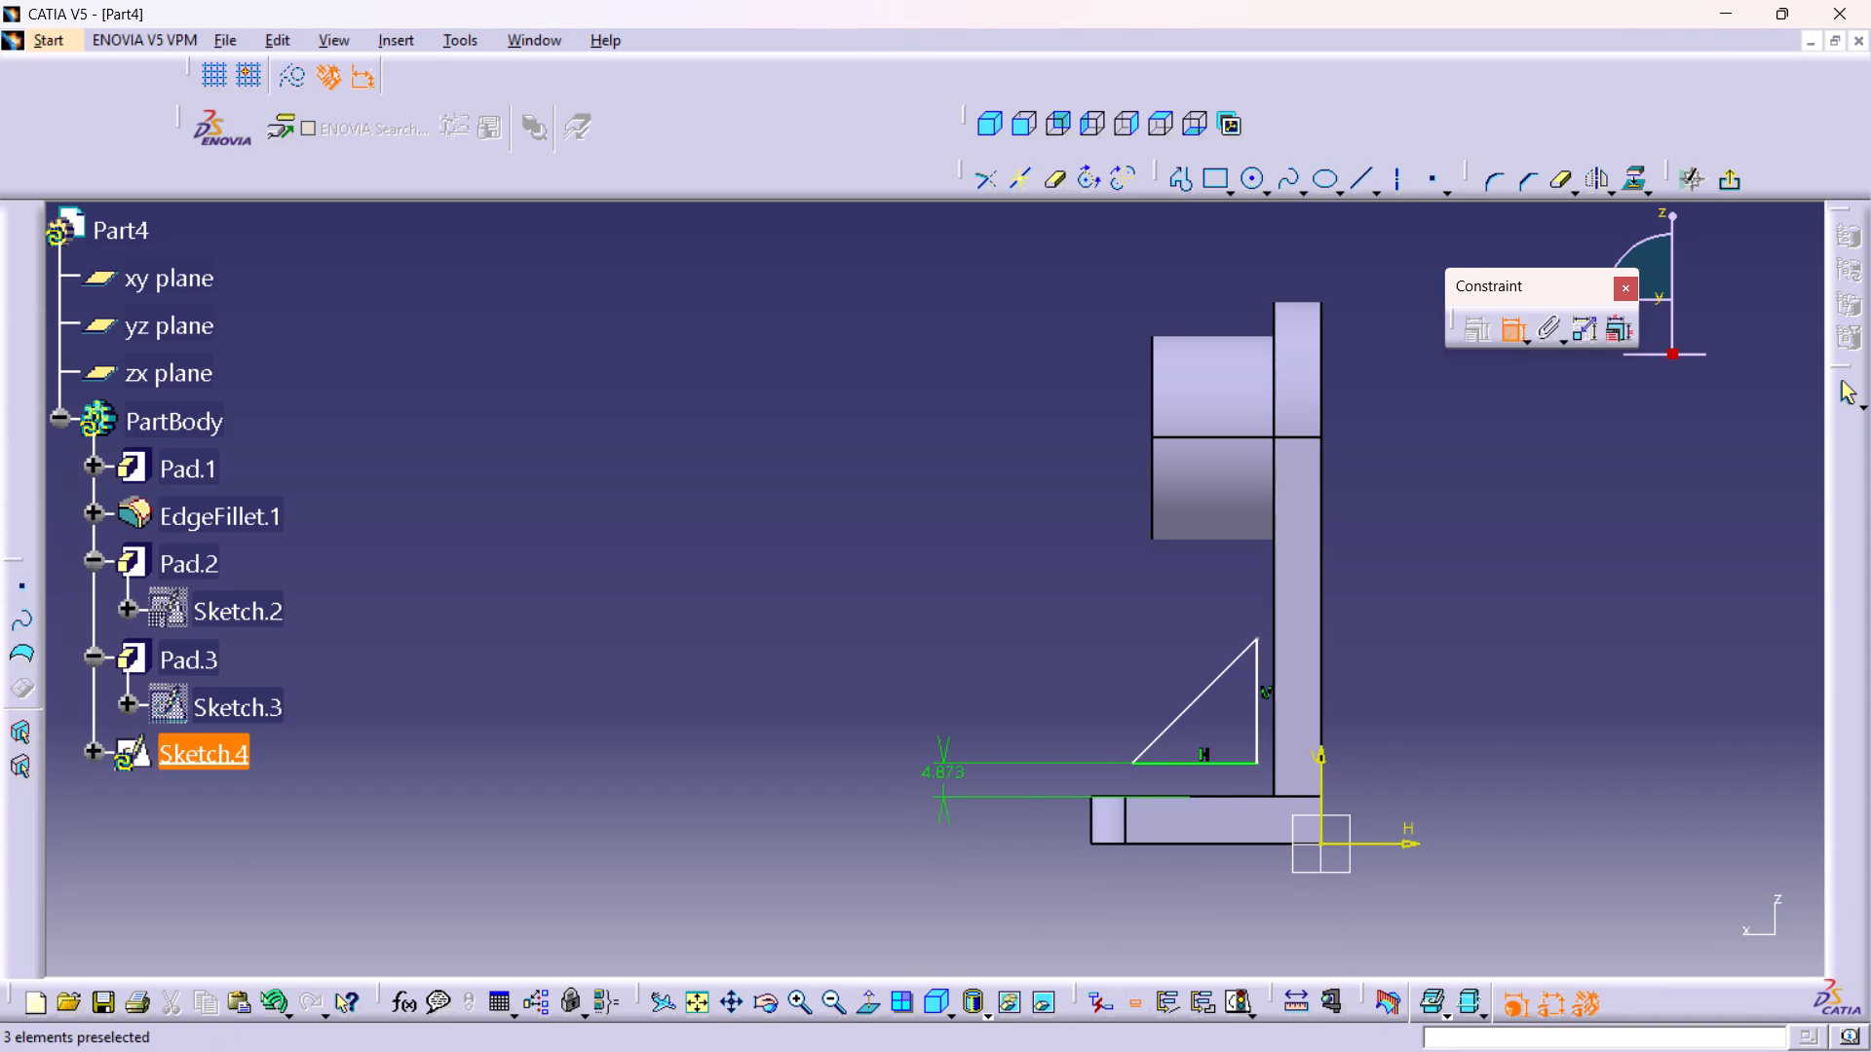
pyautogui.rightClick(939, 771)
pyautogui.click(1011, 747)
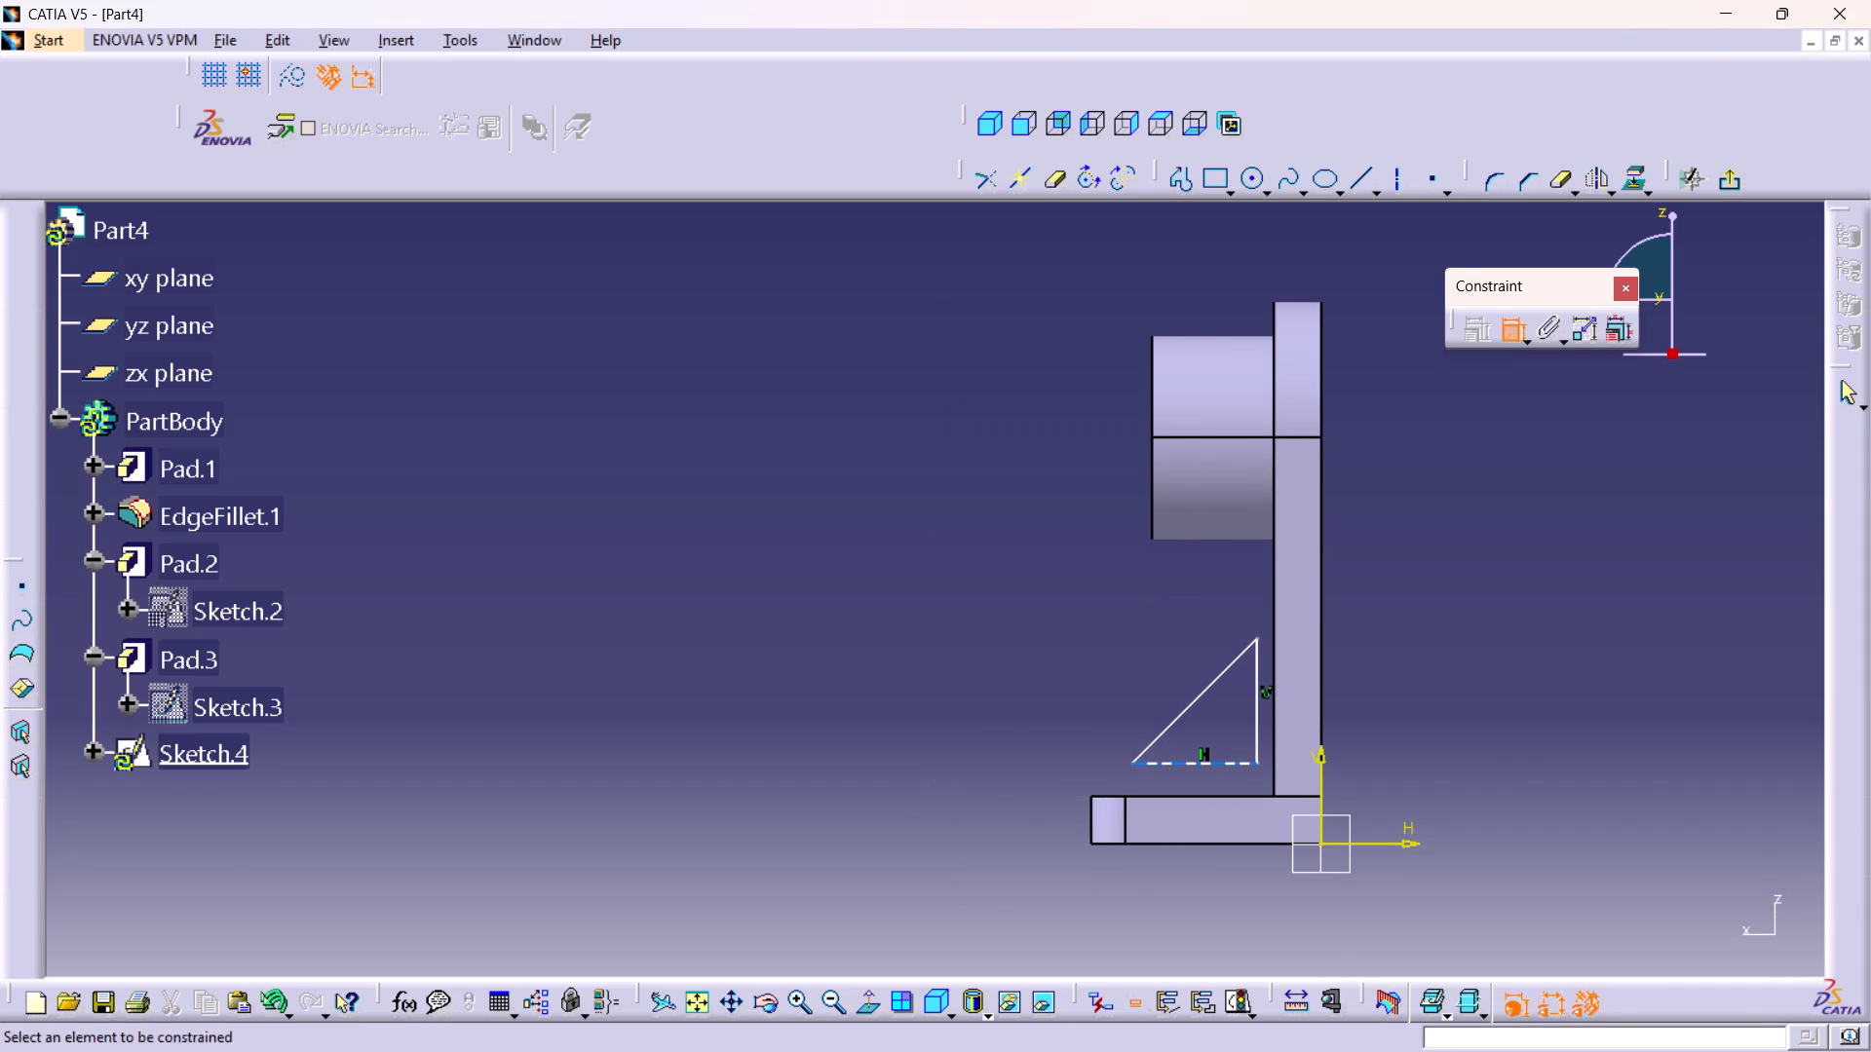
# Make the triangle's horizontal leg coincident with the base plate's top edge and its vertical leg coincident with the upright's front edge.
pyautogui.click(1217, 763)
pyautogui.click(1203, 796)
pyautogui.rightClick(927, 804)
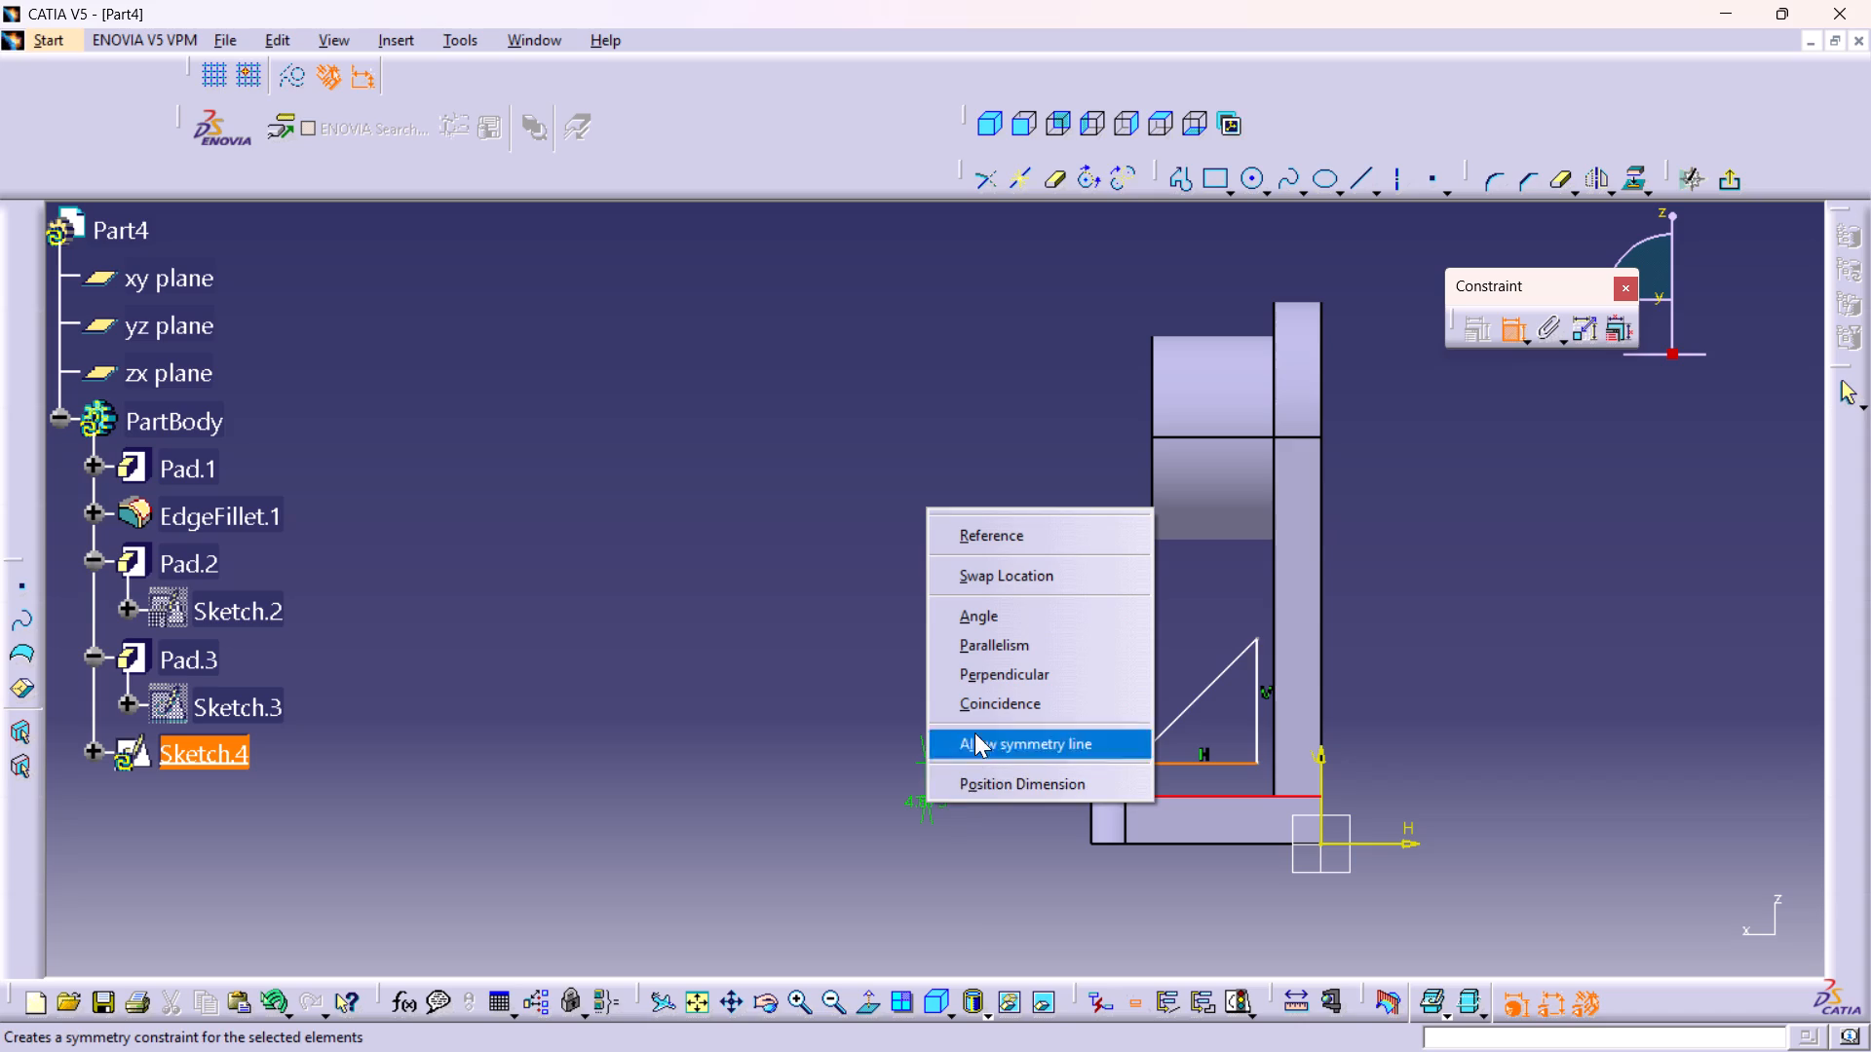
pyautogui.click(980, 708)
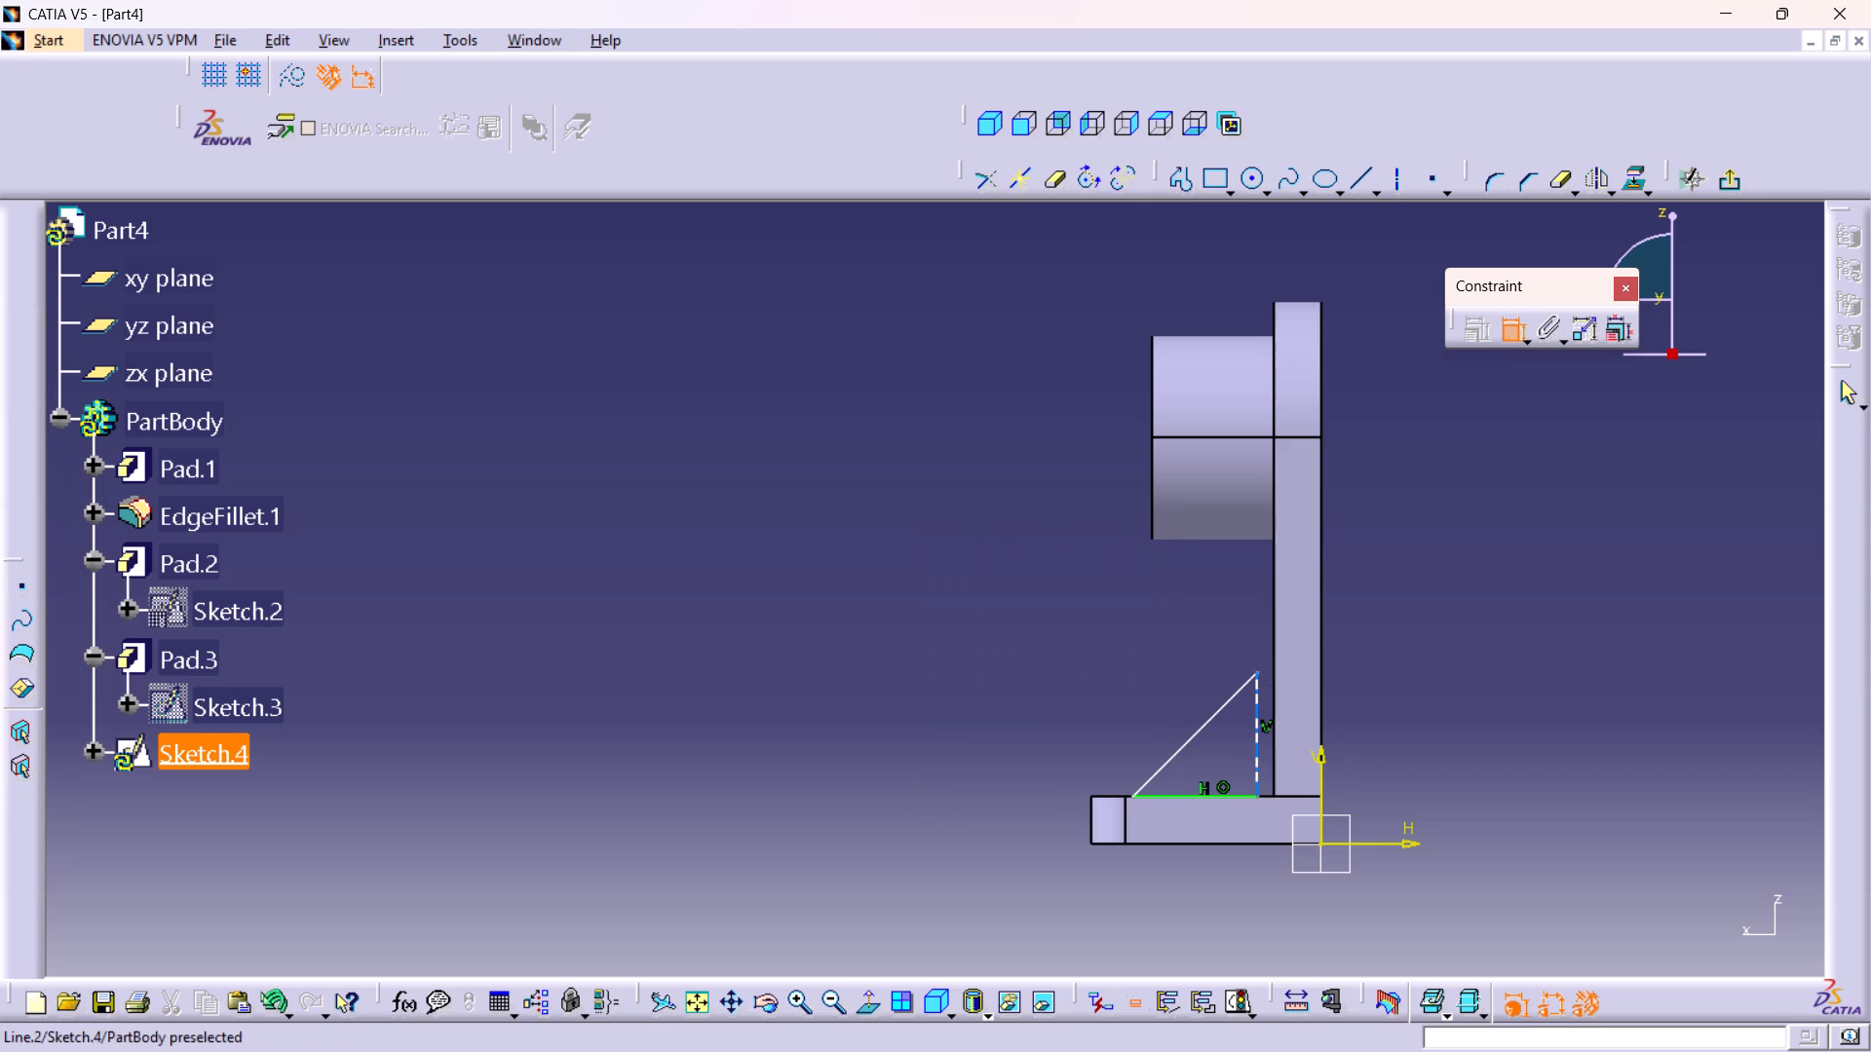
pyautogui.click(1253, 741)
pyautogui.click(1274, 746)
pyautogui.rightClick(1387, 623)
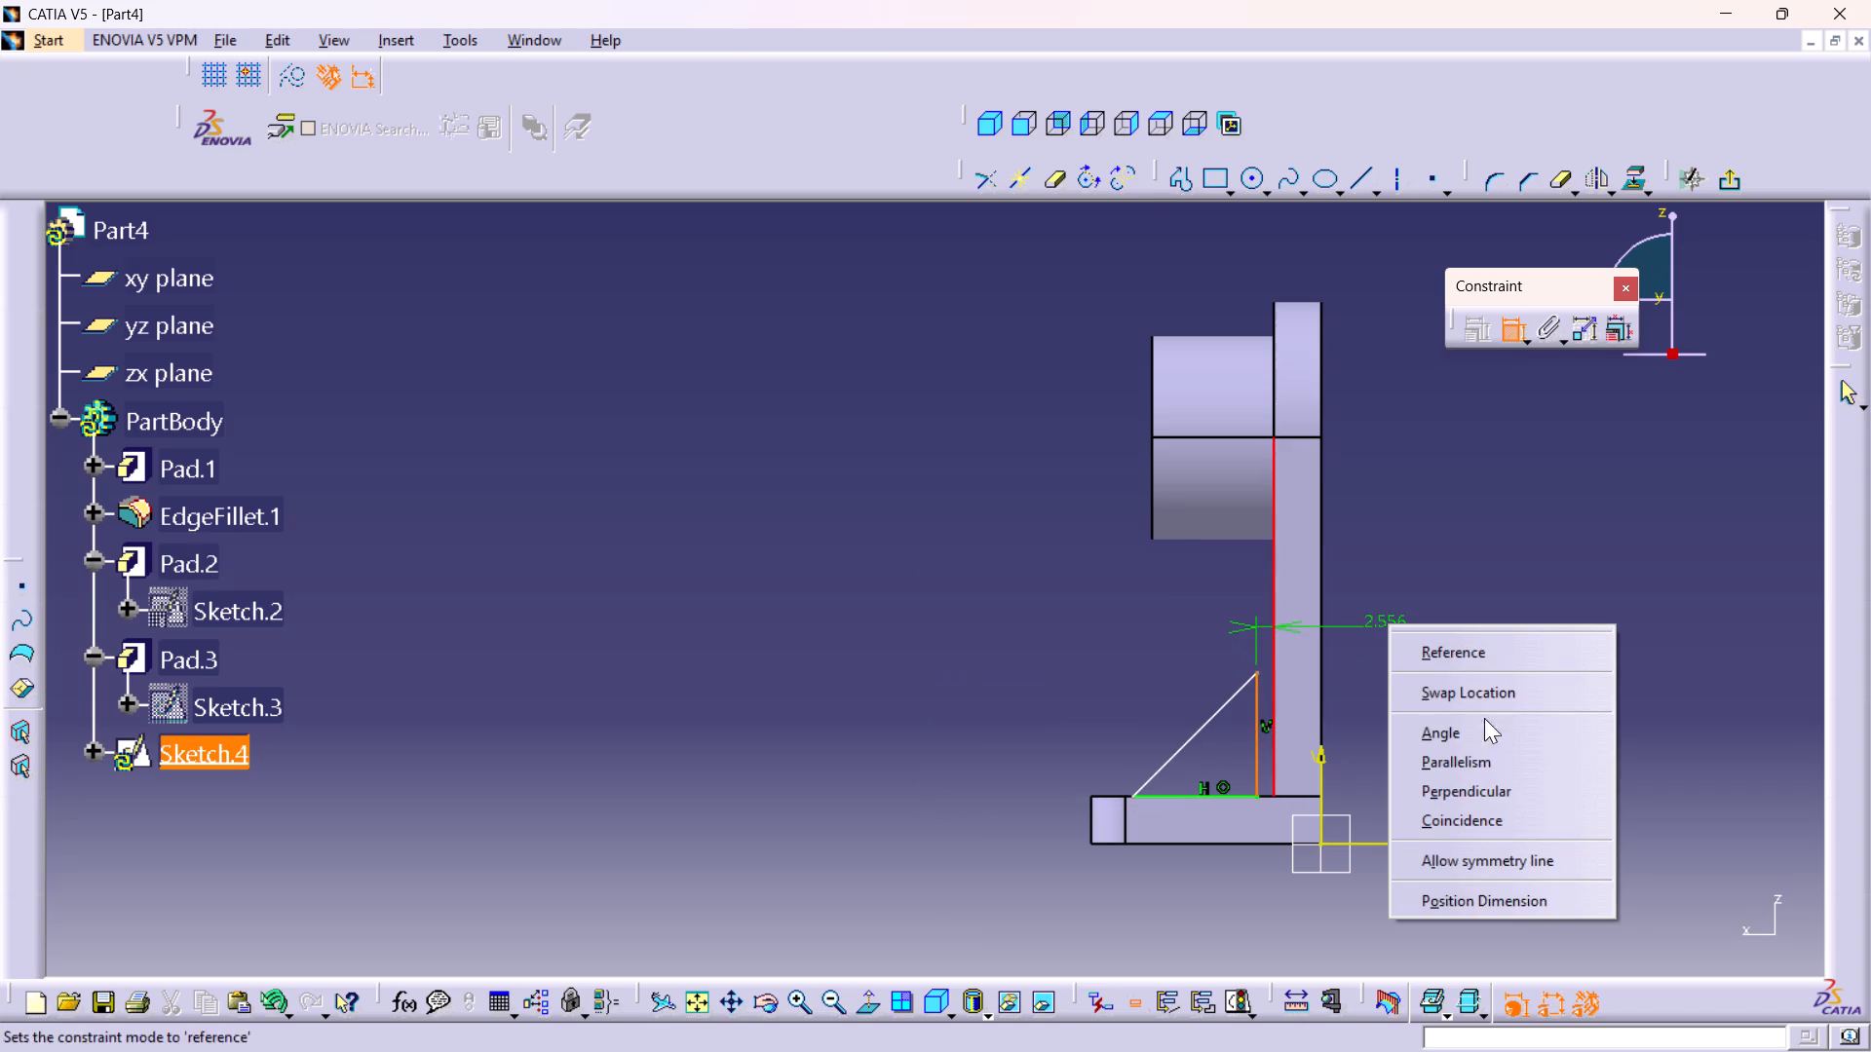
pyautogui.click(1445, 816)
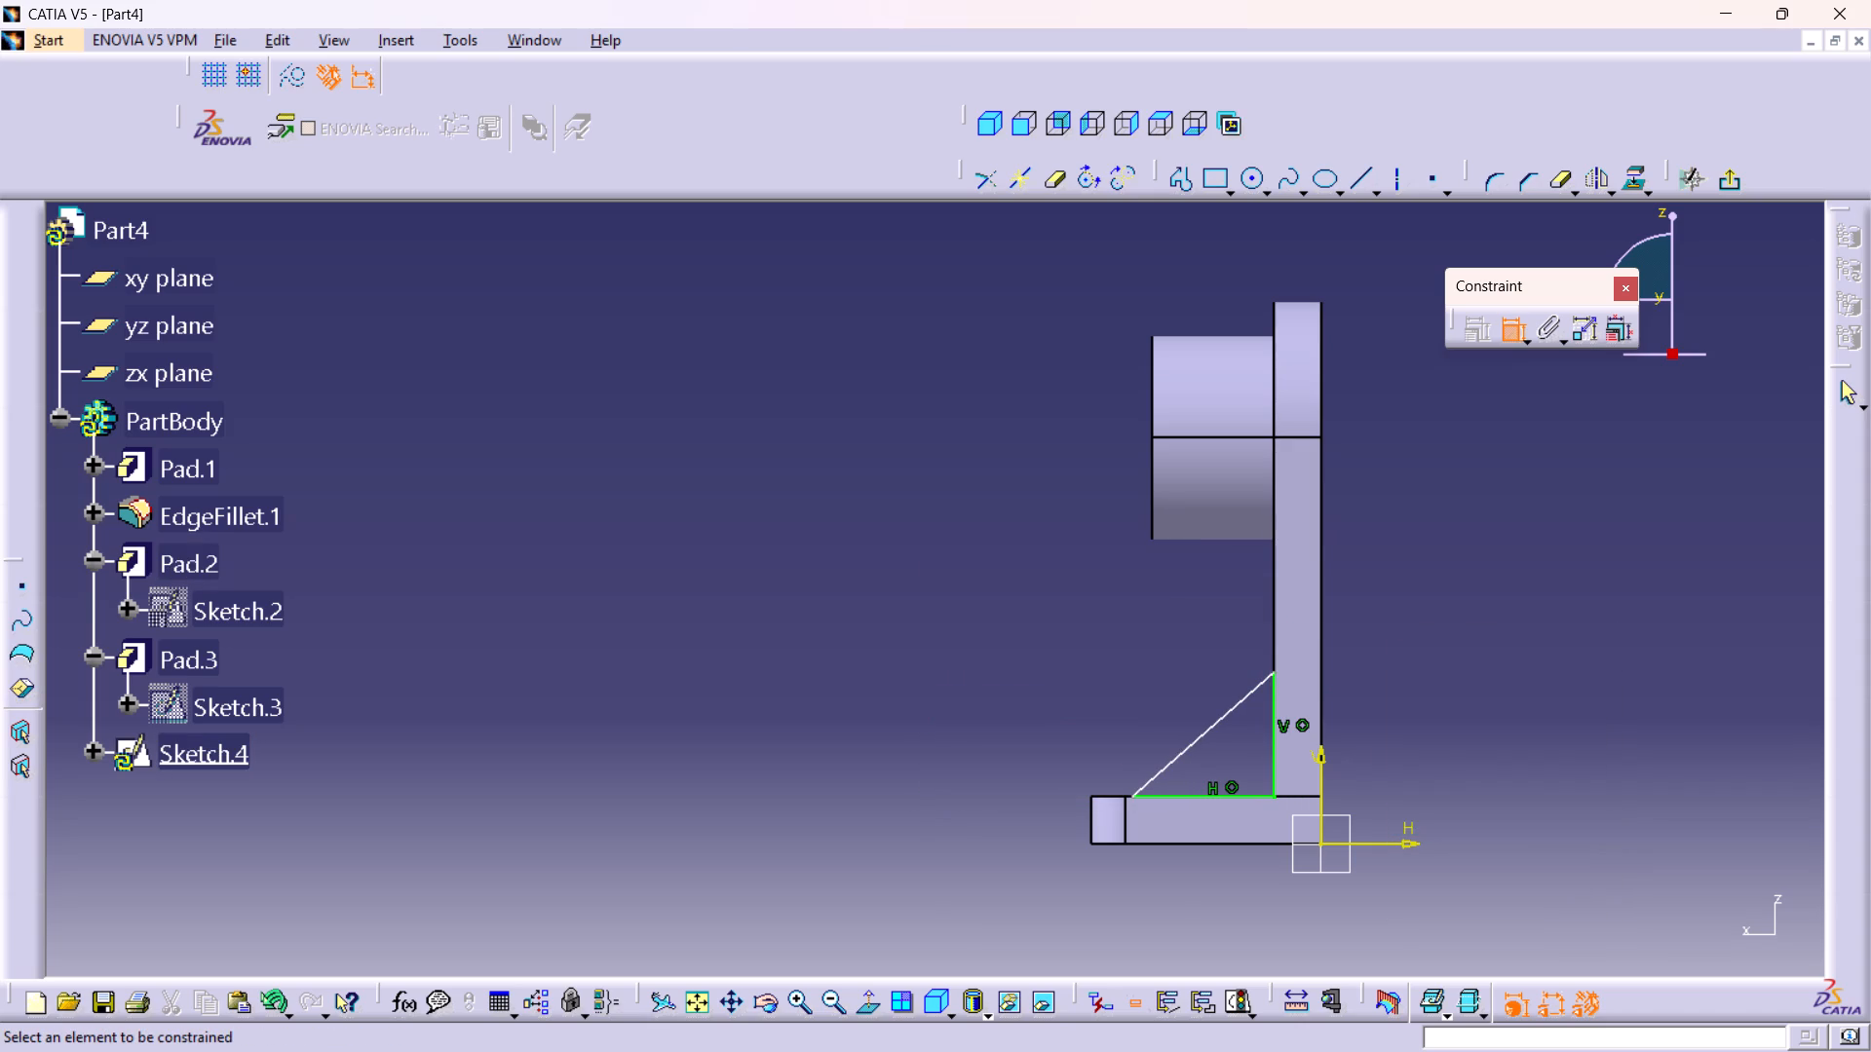
# Dimension the triangle's vertical and horizontal legs at 20 mm each and exit the sketch.
pyautogui.moveTo(1275, 748); pyautogui.dragTo(1308, 747)
pyautogui.click(1443, 737)
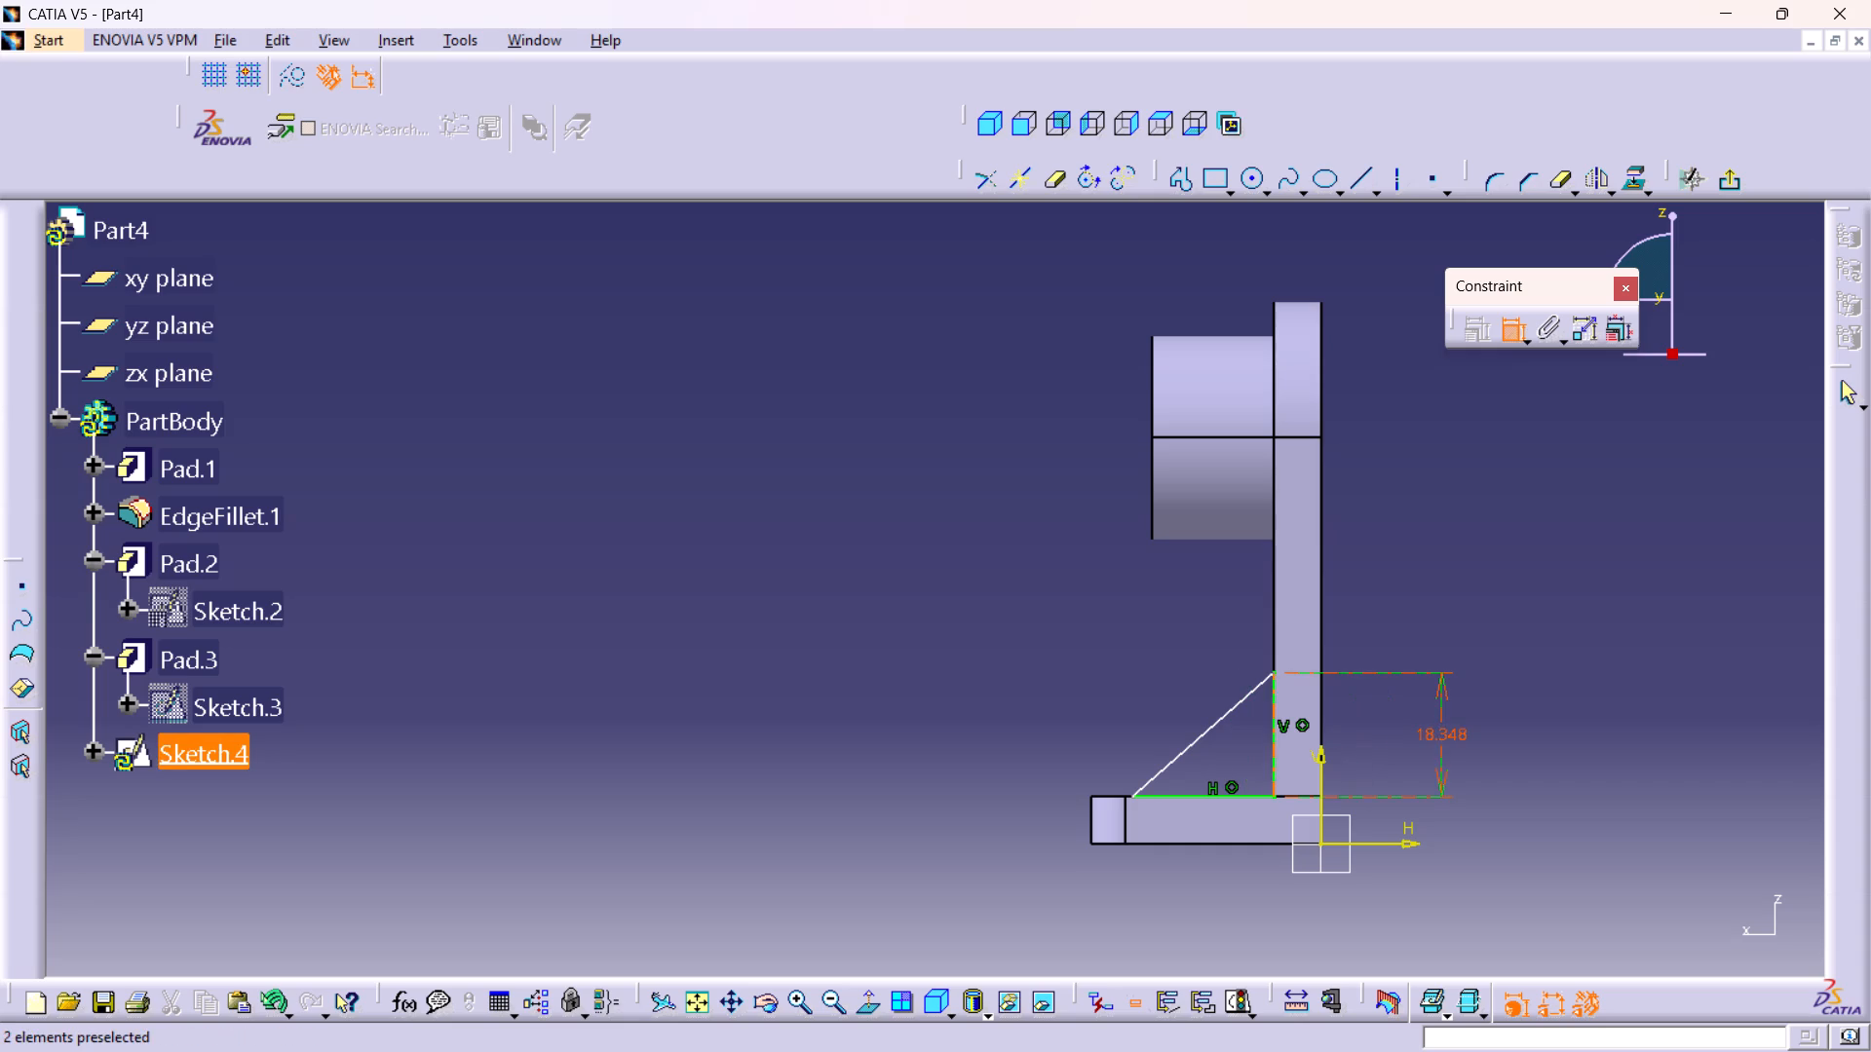
pyautogui.doubleClick(1440, 733)
pyautogui.write('20')
pyautogui.press('Return')
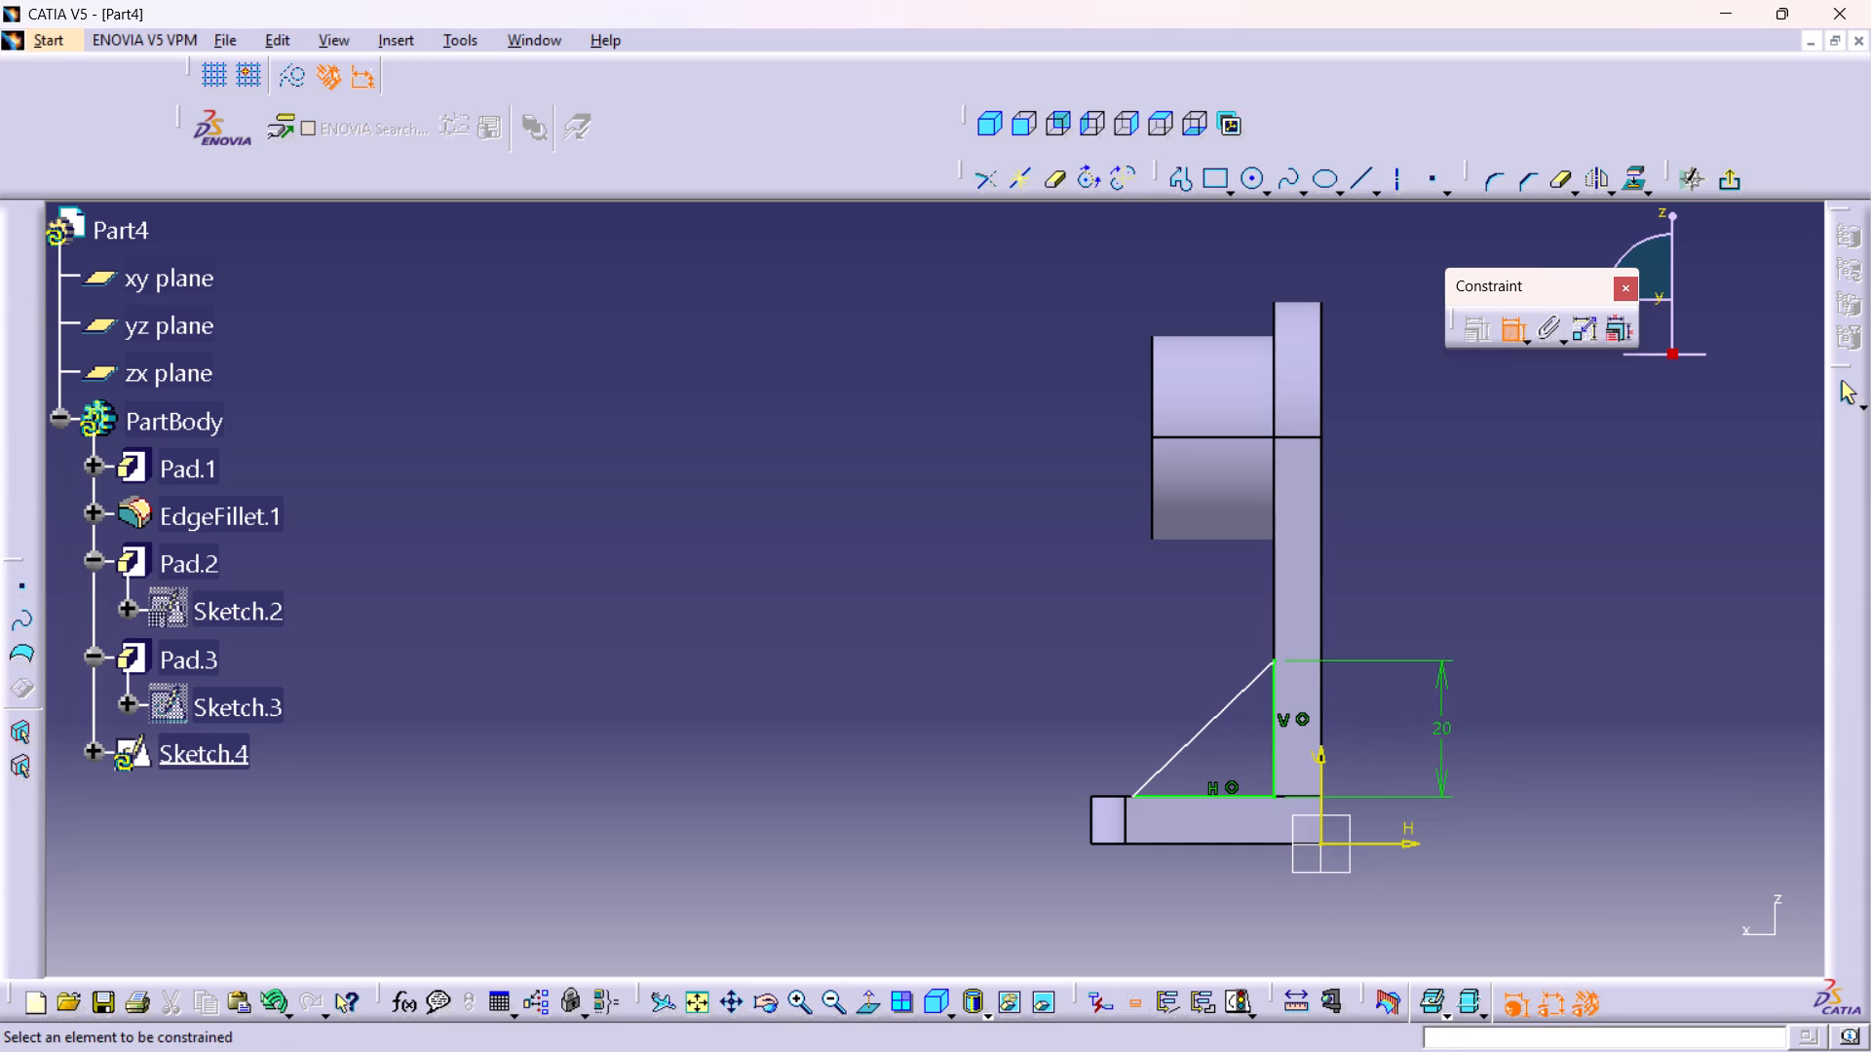
pyautogui.moveTo(1199, 796); pyautogui.dragTo(1200, 807)
pyautogui.click(1180, 908)
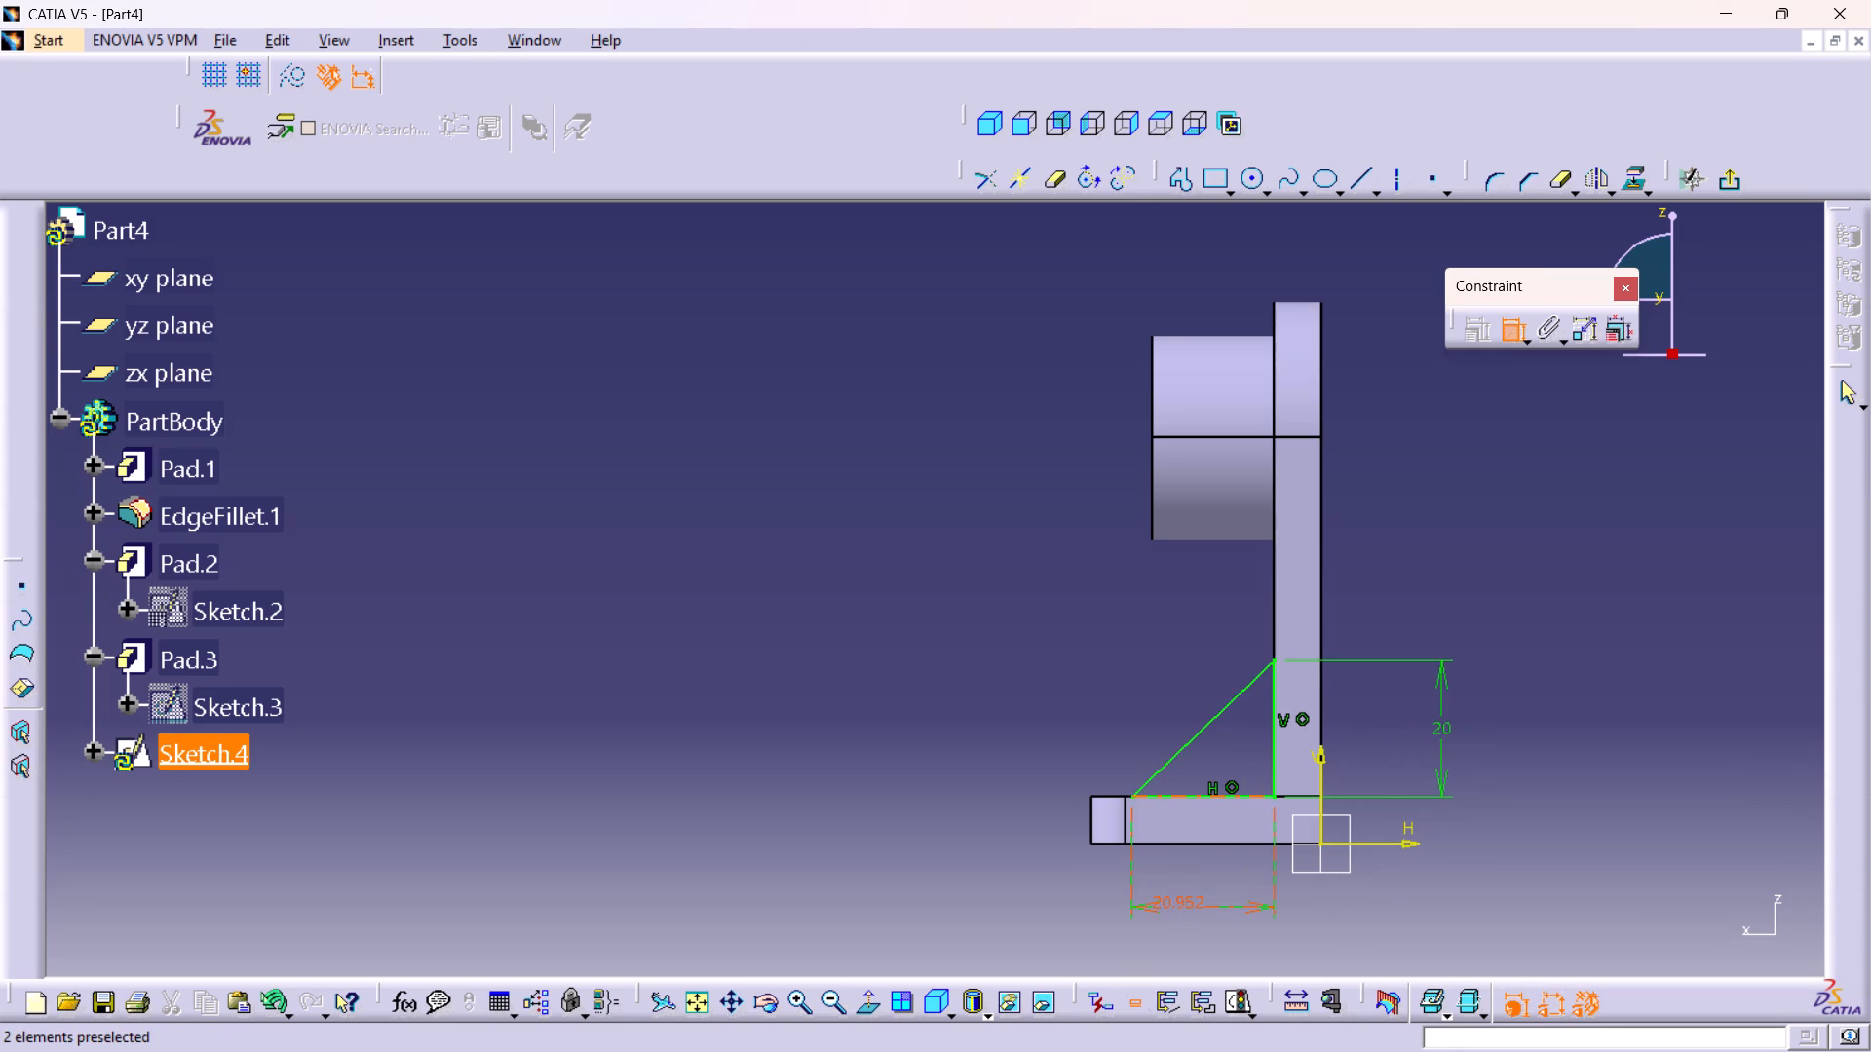
pyautogui.doubleClick(1186, 901)
pyautogui.press('2')
pyautogui.press('0')
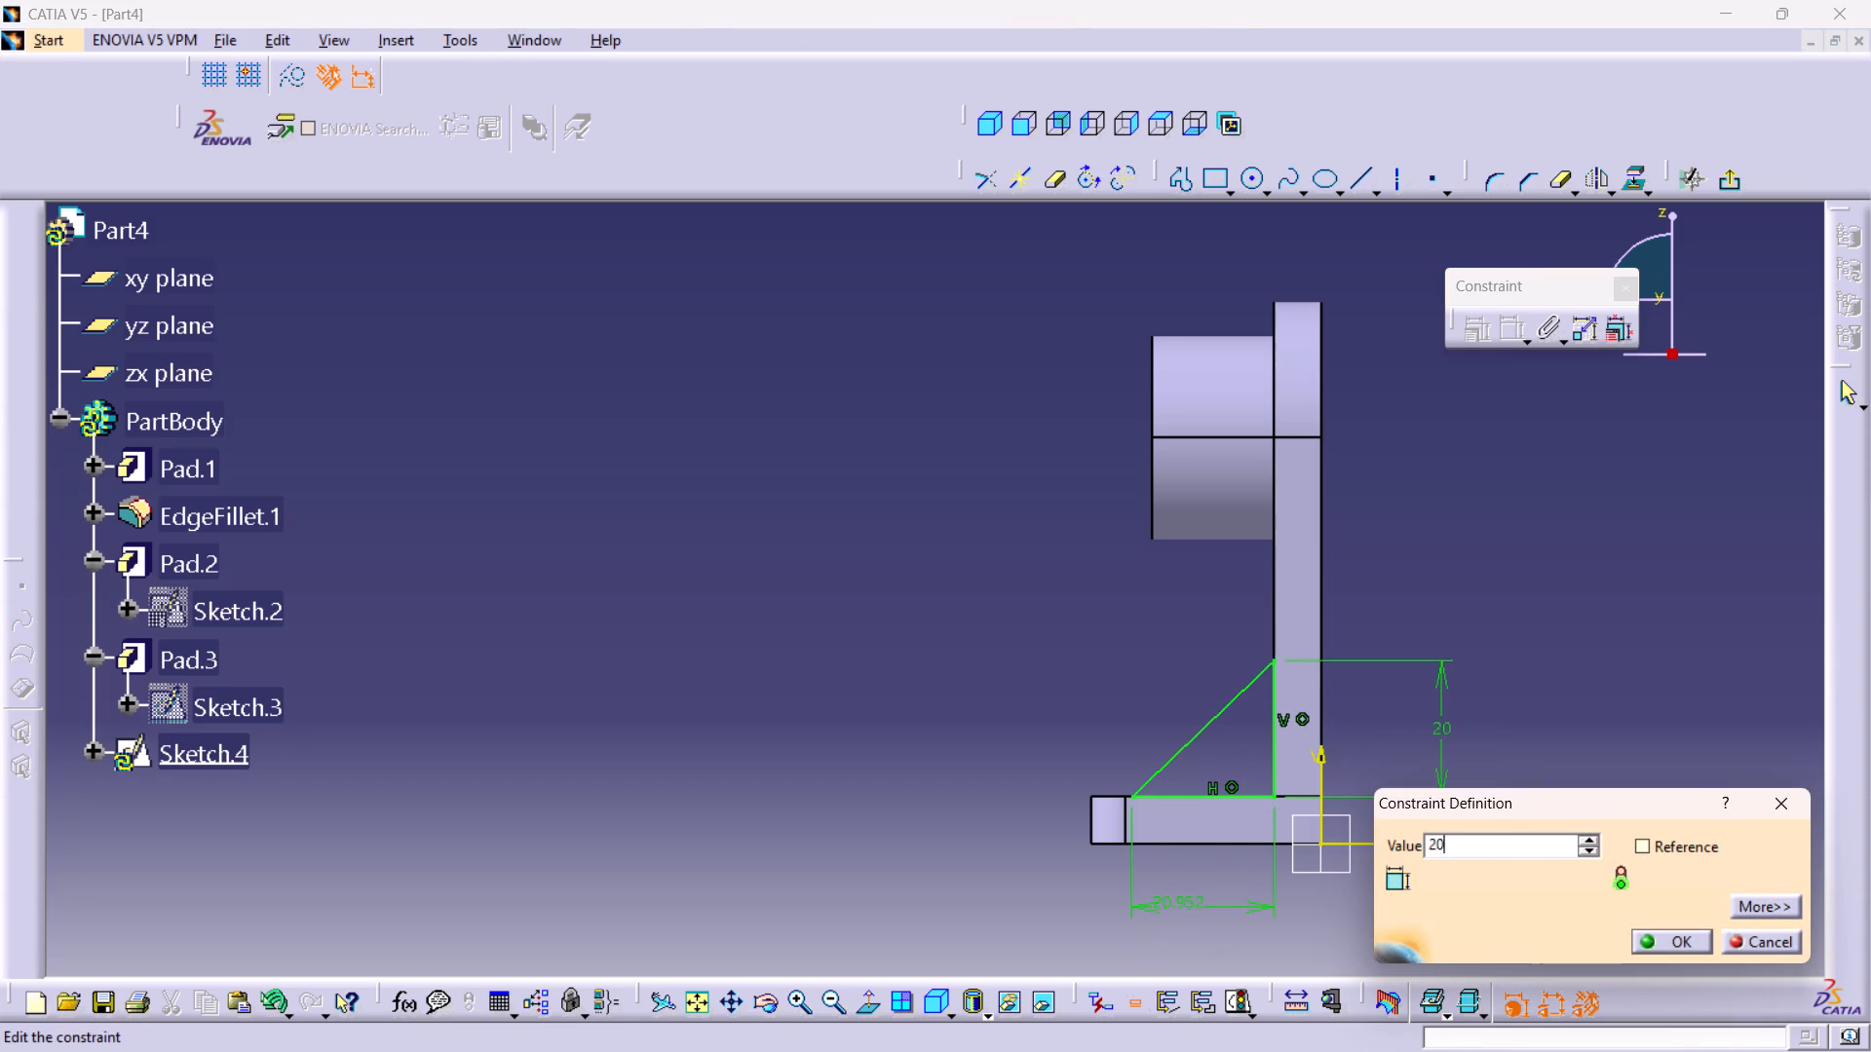
pyautogui.press('Return')
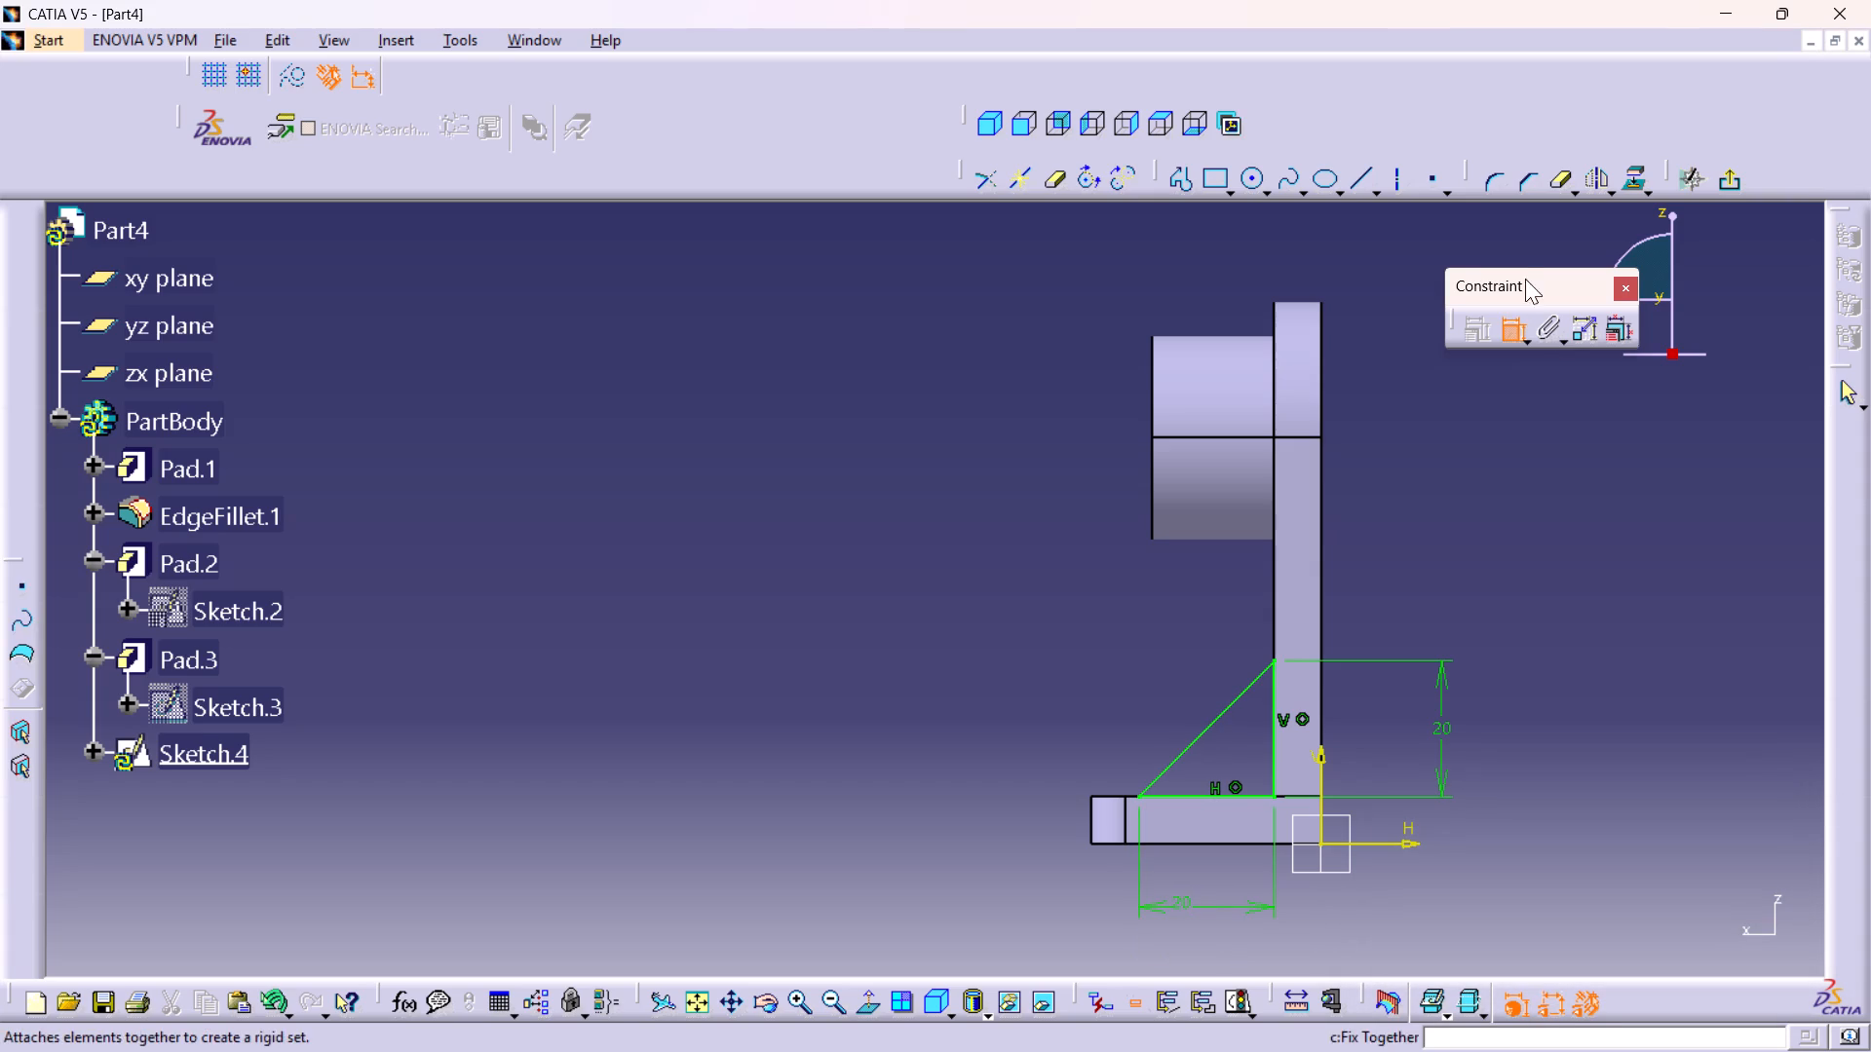
pyautogui.click(1734, 186)
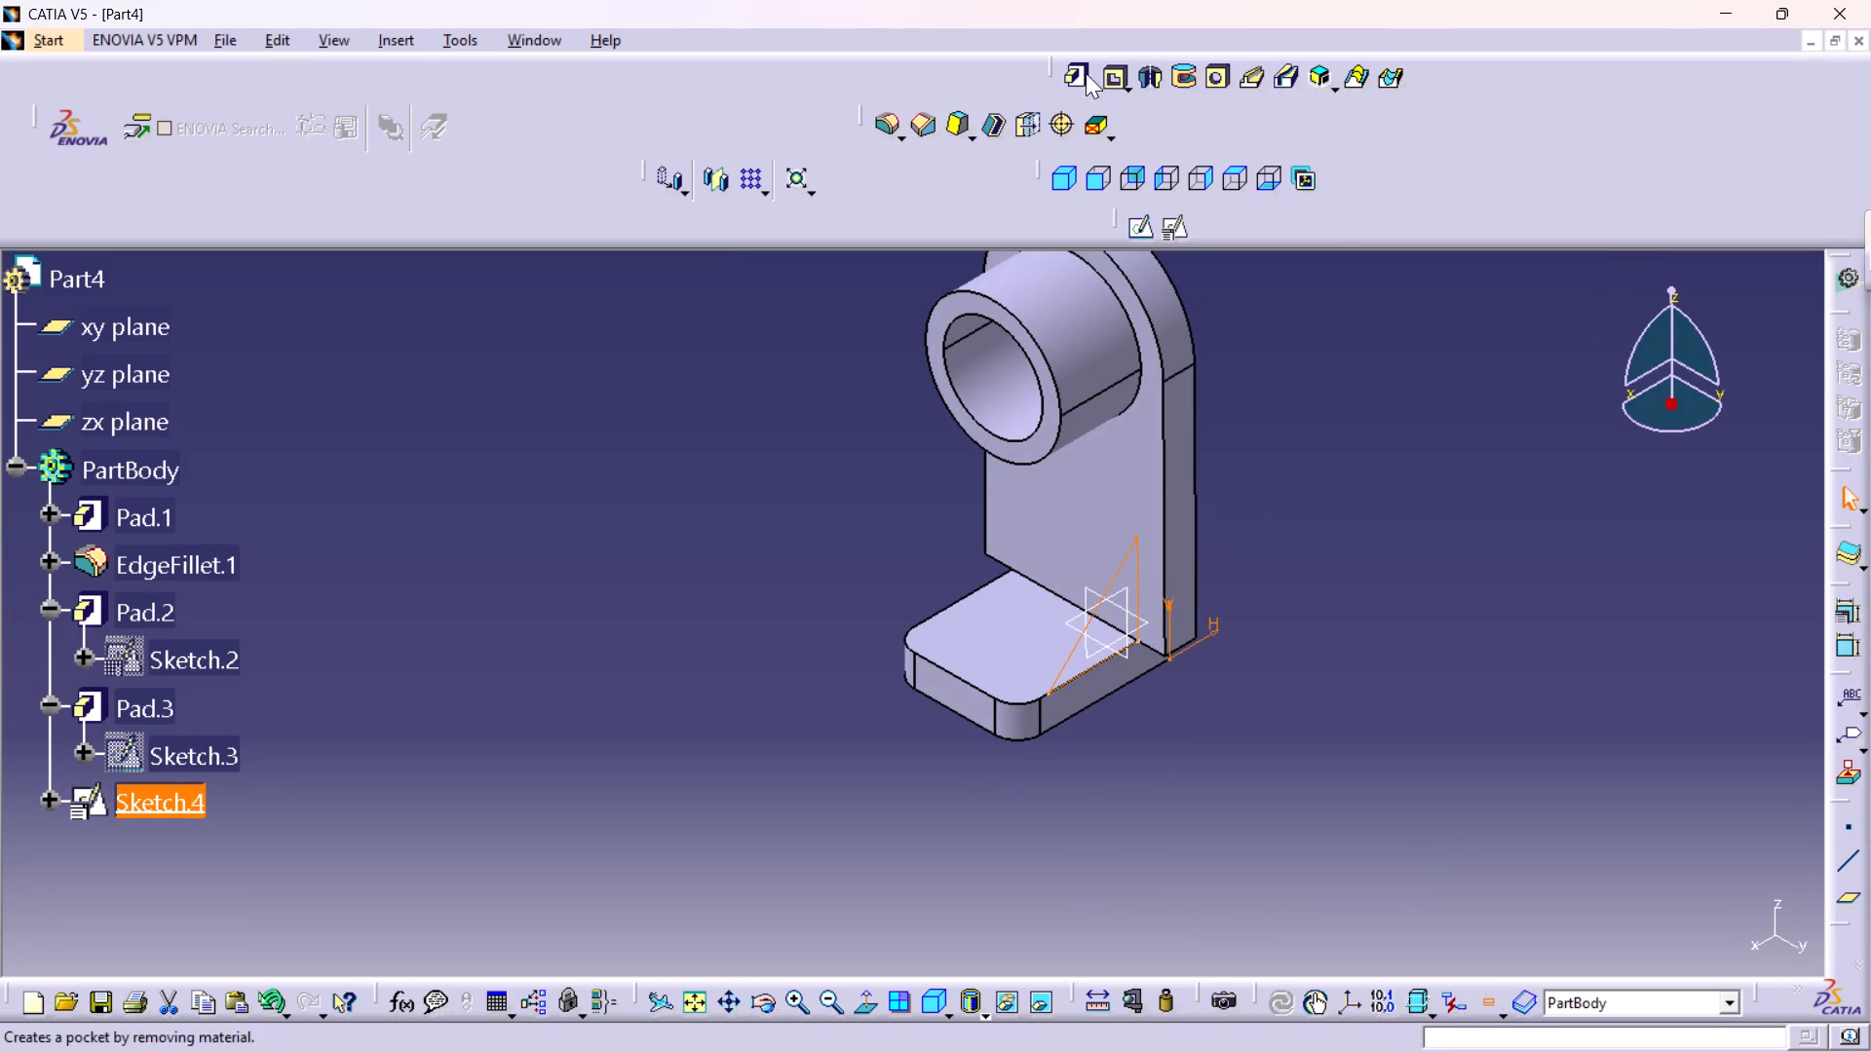
# Pad the triangle sketch 6 mm in the reversed direction, inward over the base plate, without mirrored extent.
pyautogui.click(1079, 68)
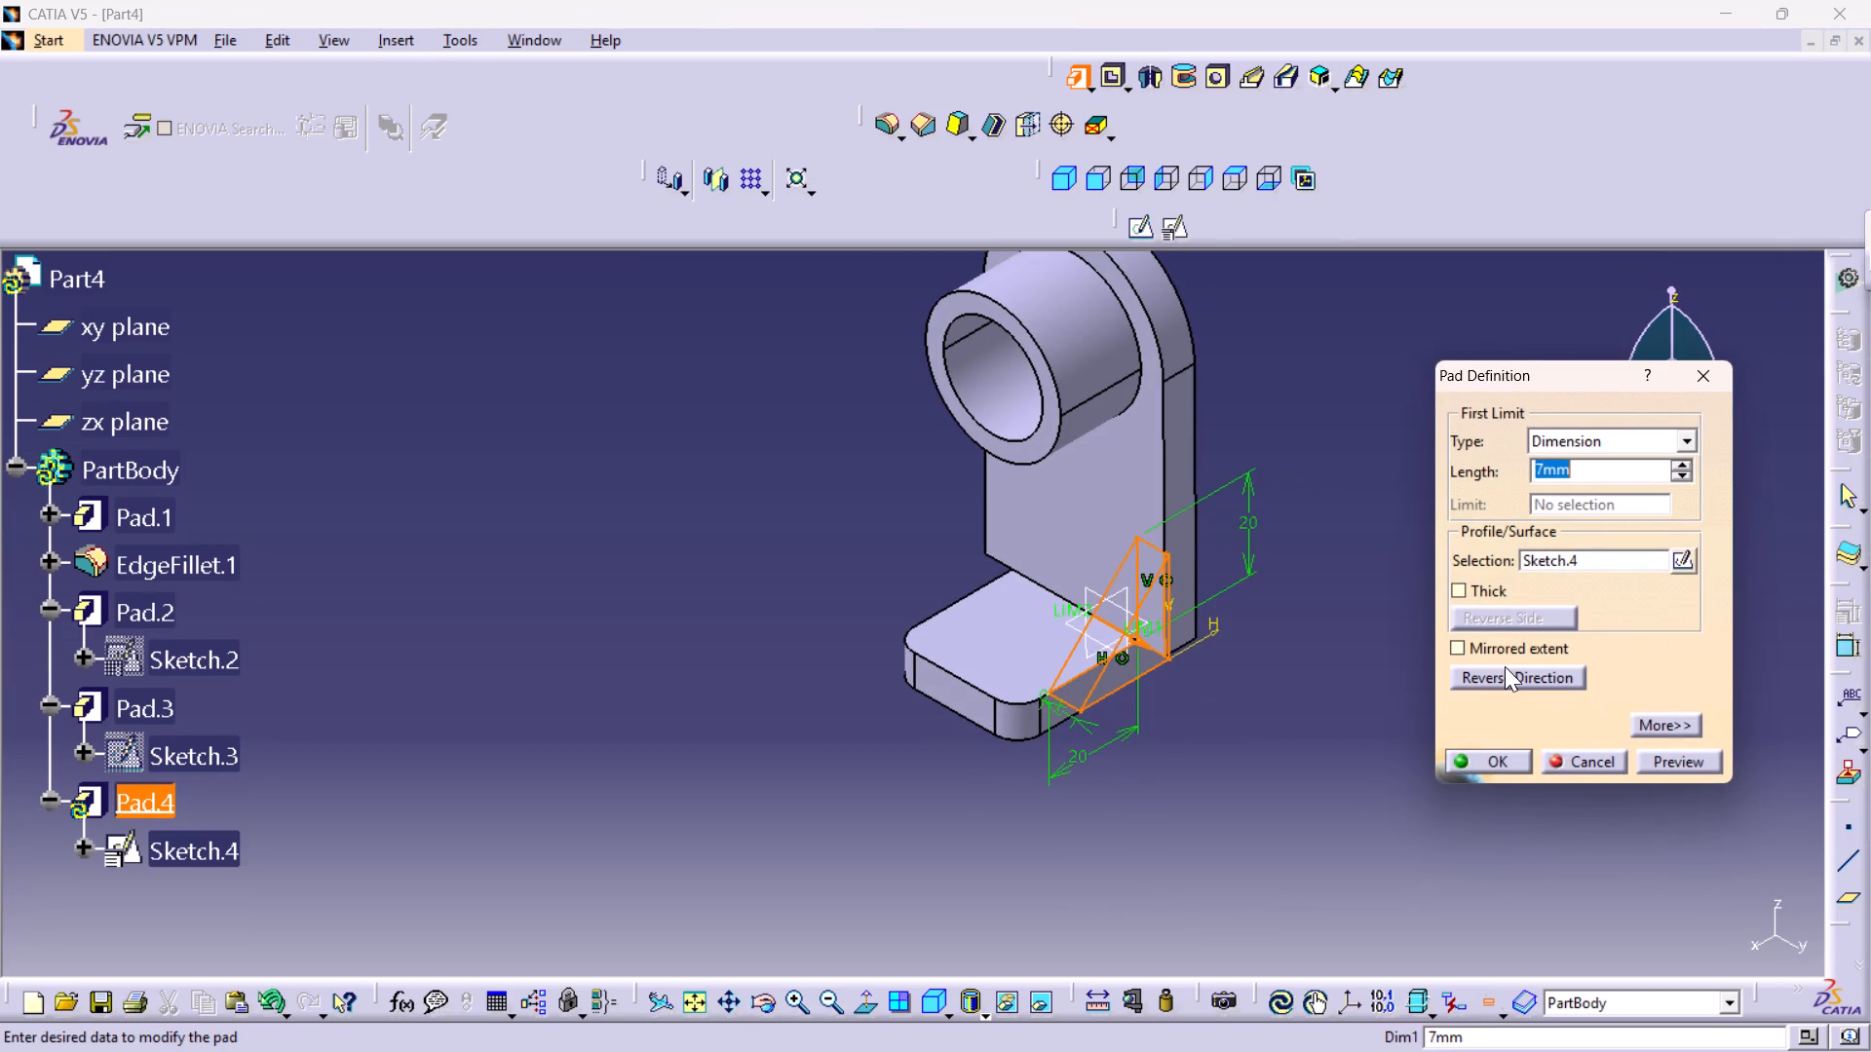
pyautogui.click(1513, 650)
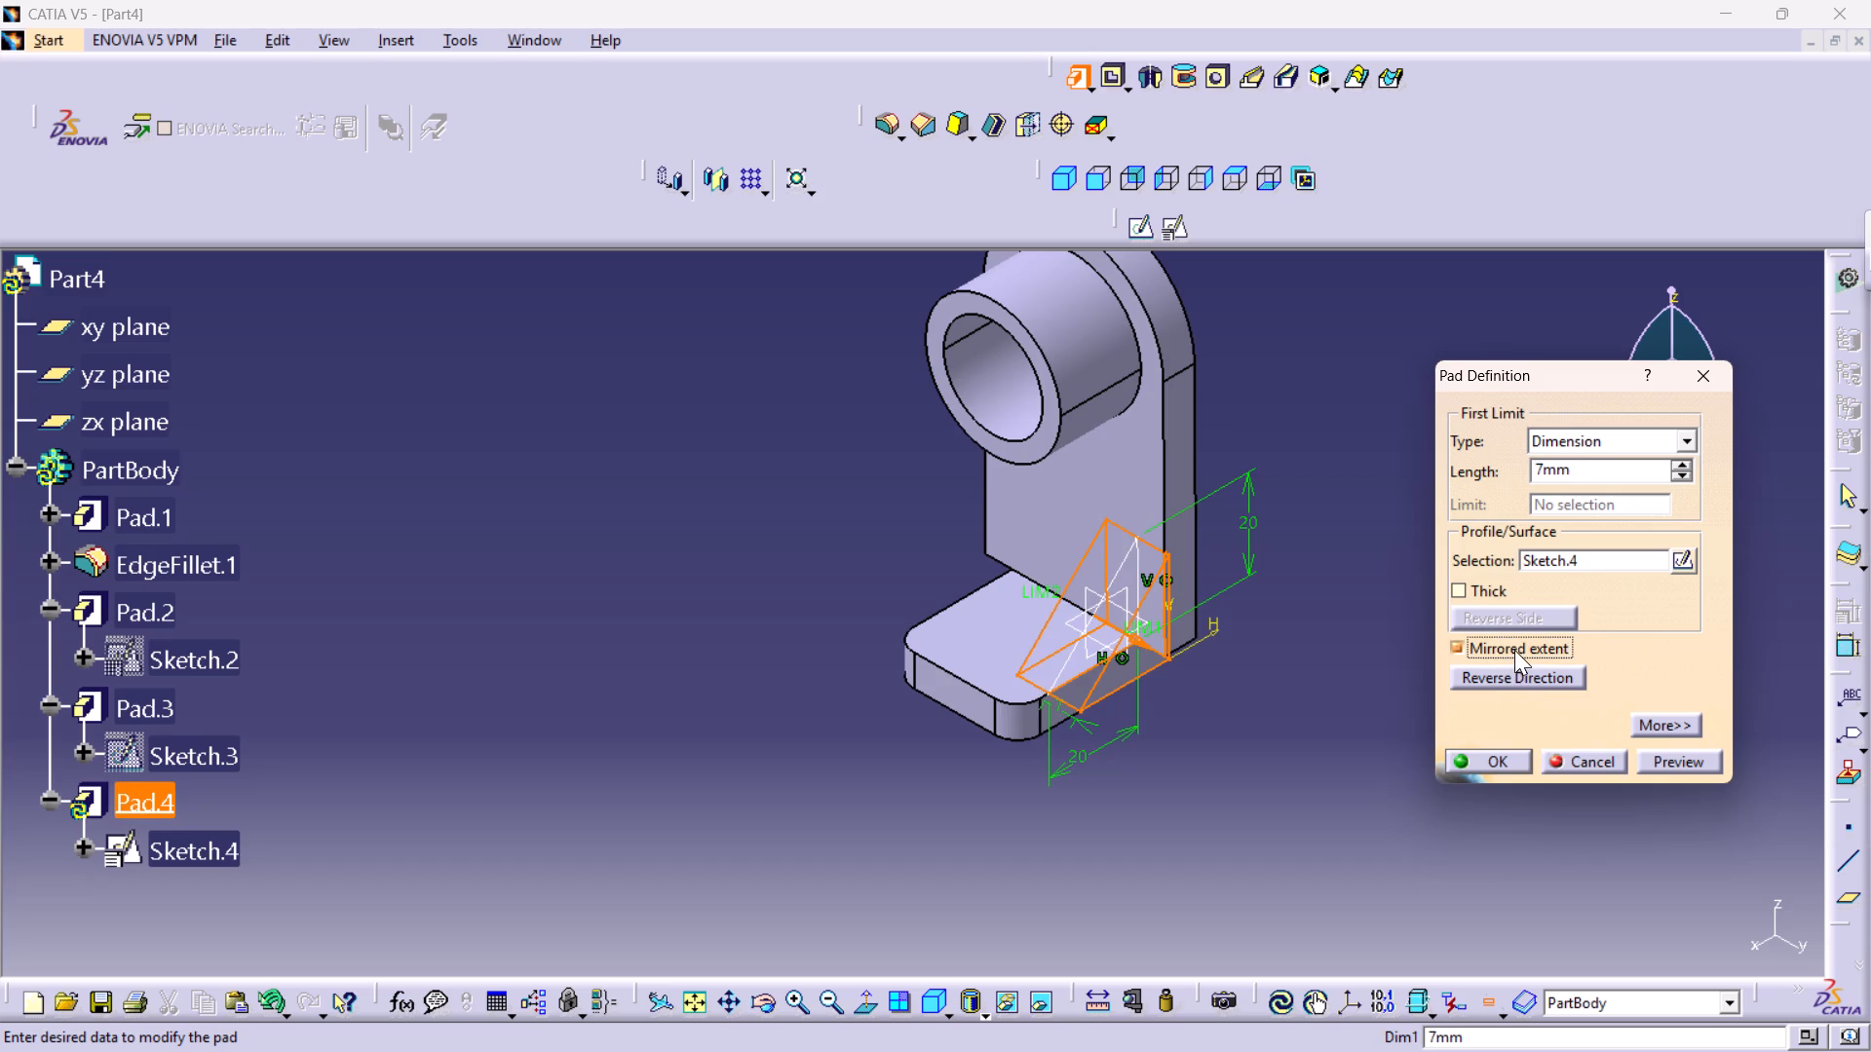
pyautogui.click(1512, 642)
pyautogui.click(1525, 677)
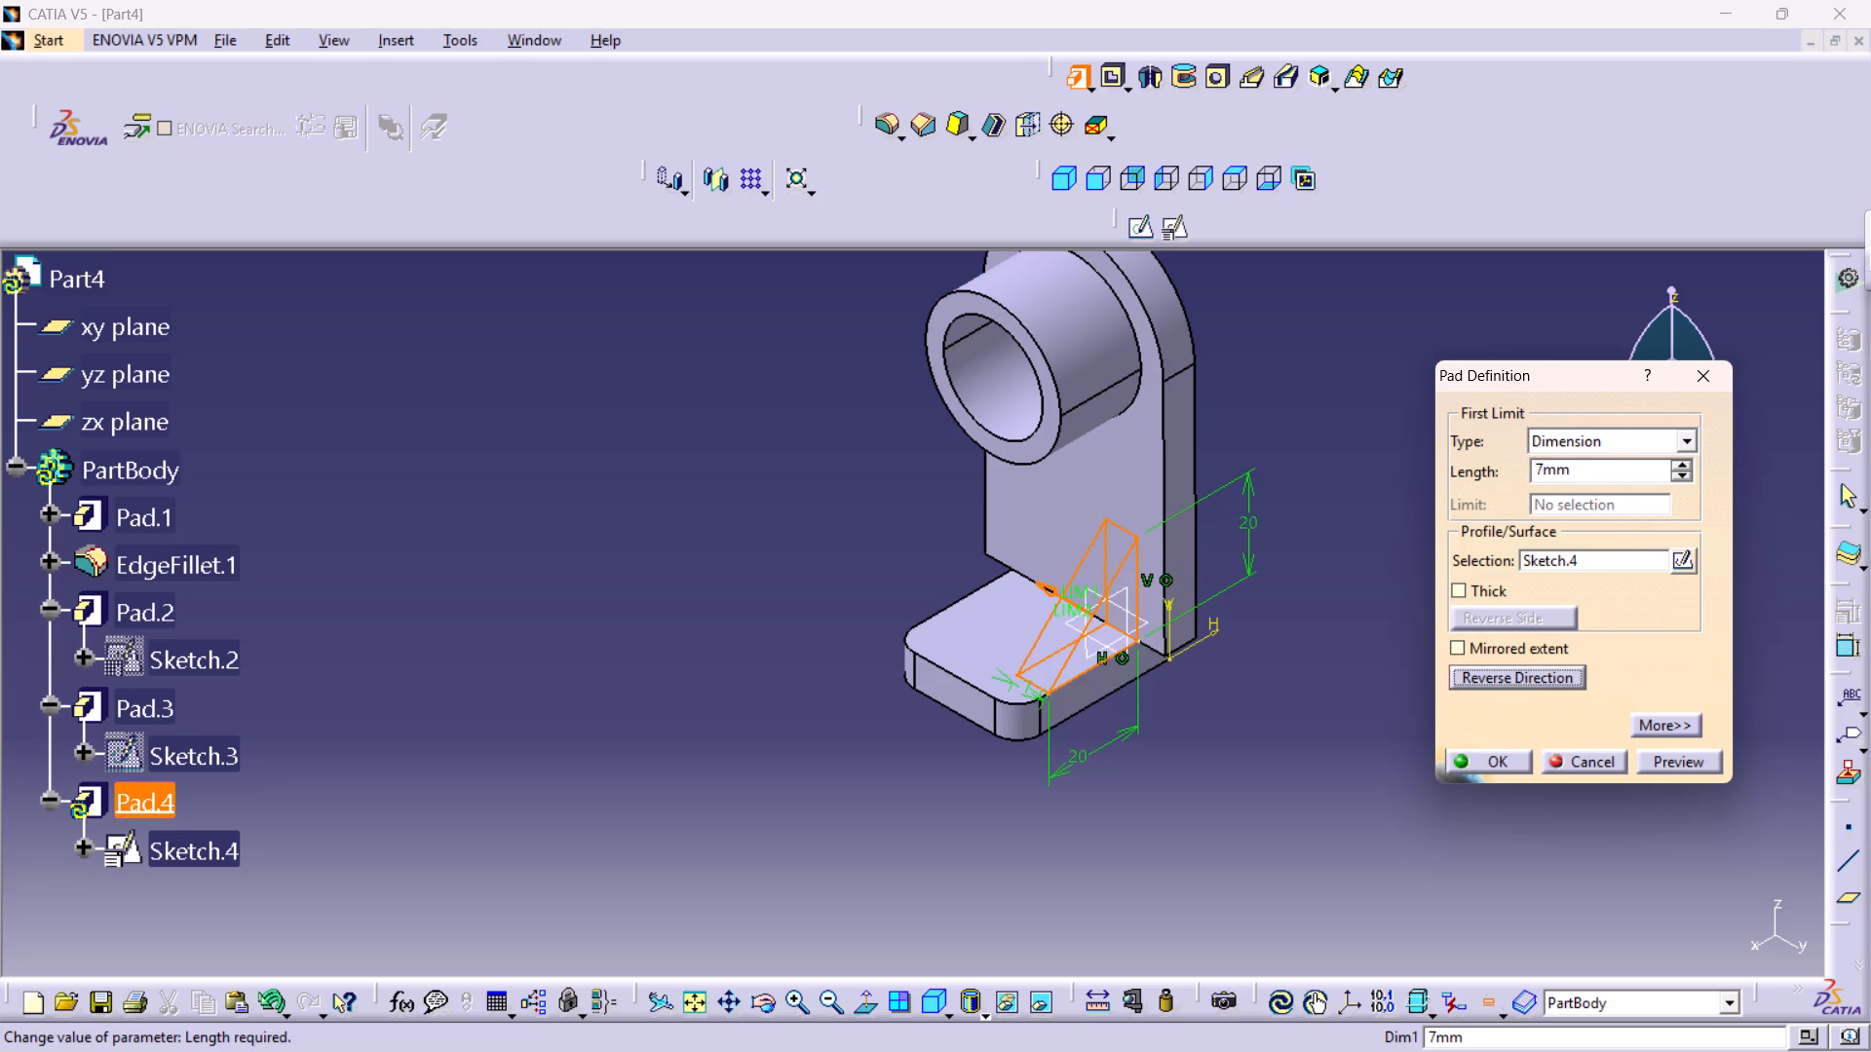
pyautogui.doubleClick(1578, 468)
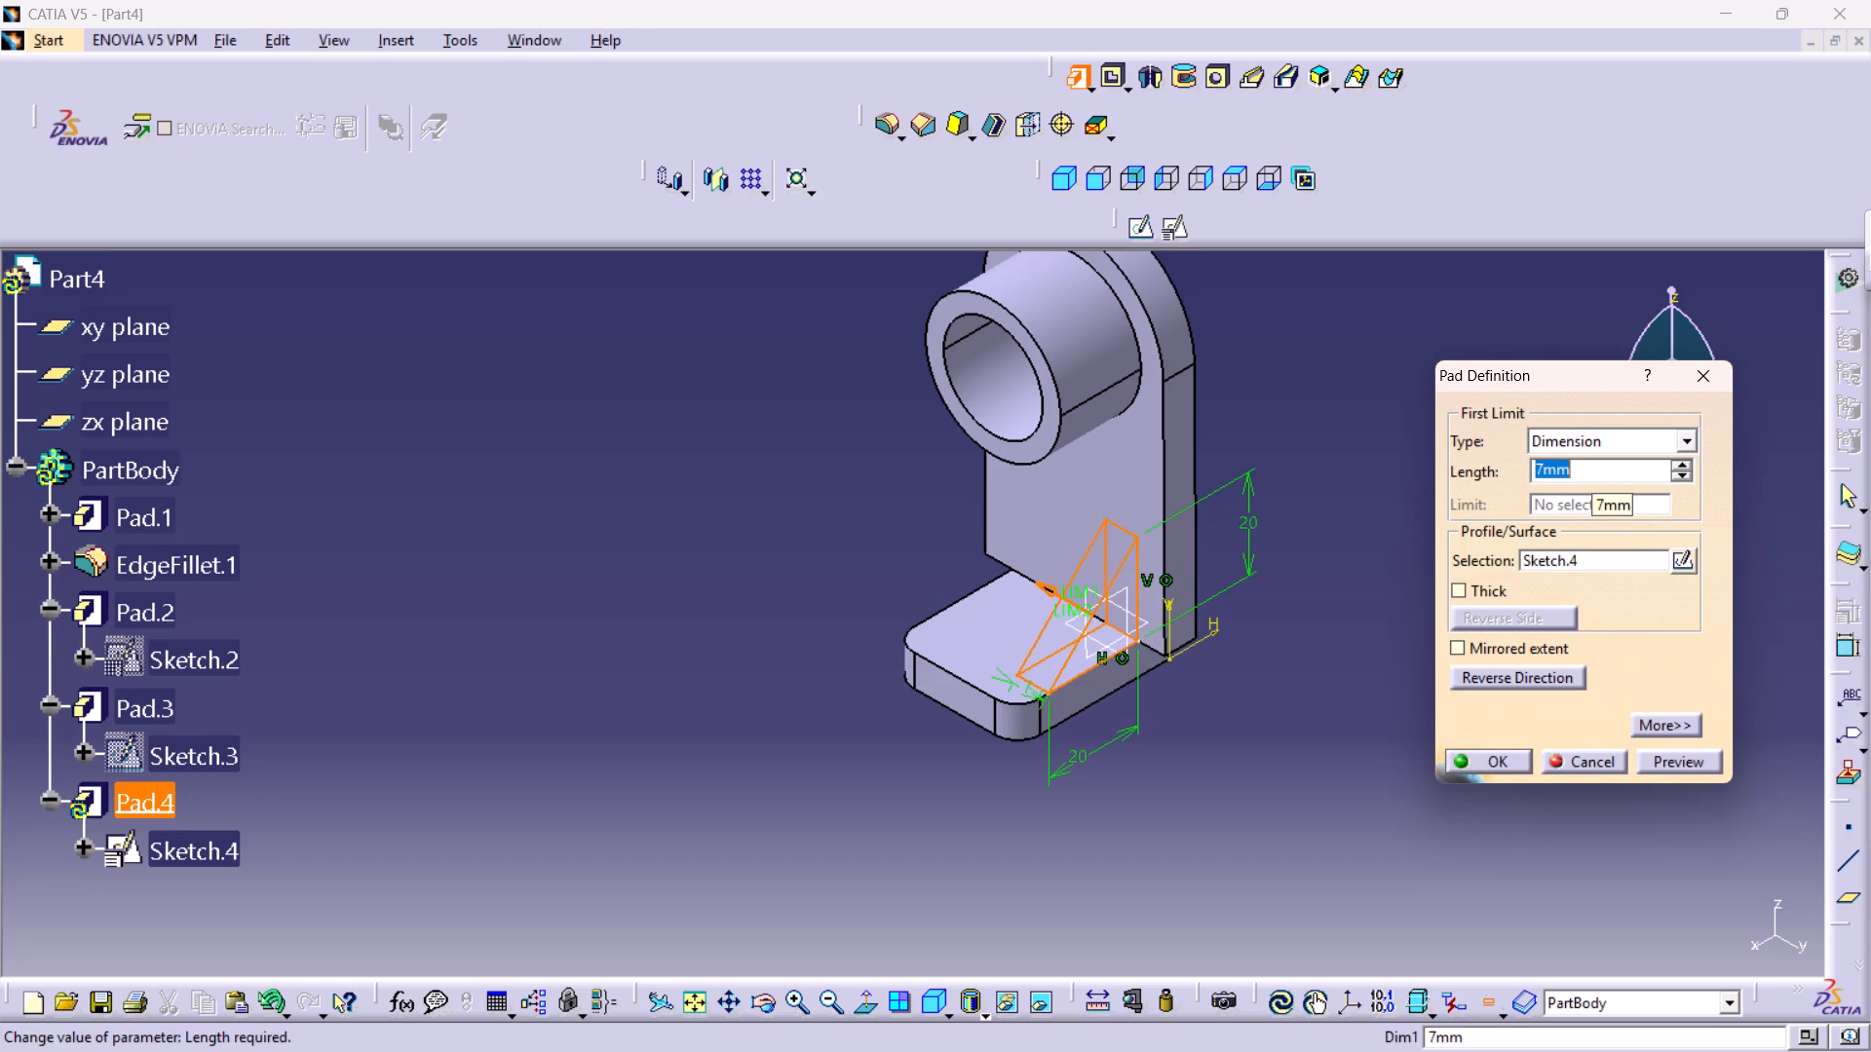
pyautogui.press('6')
pyautogui.press('Return')
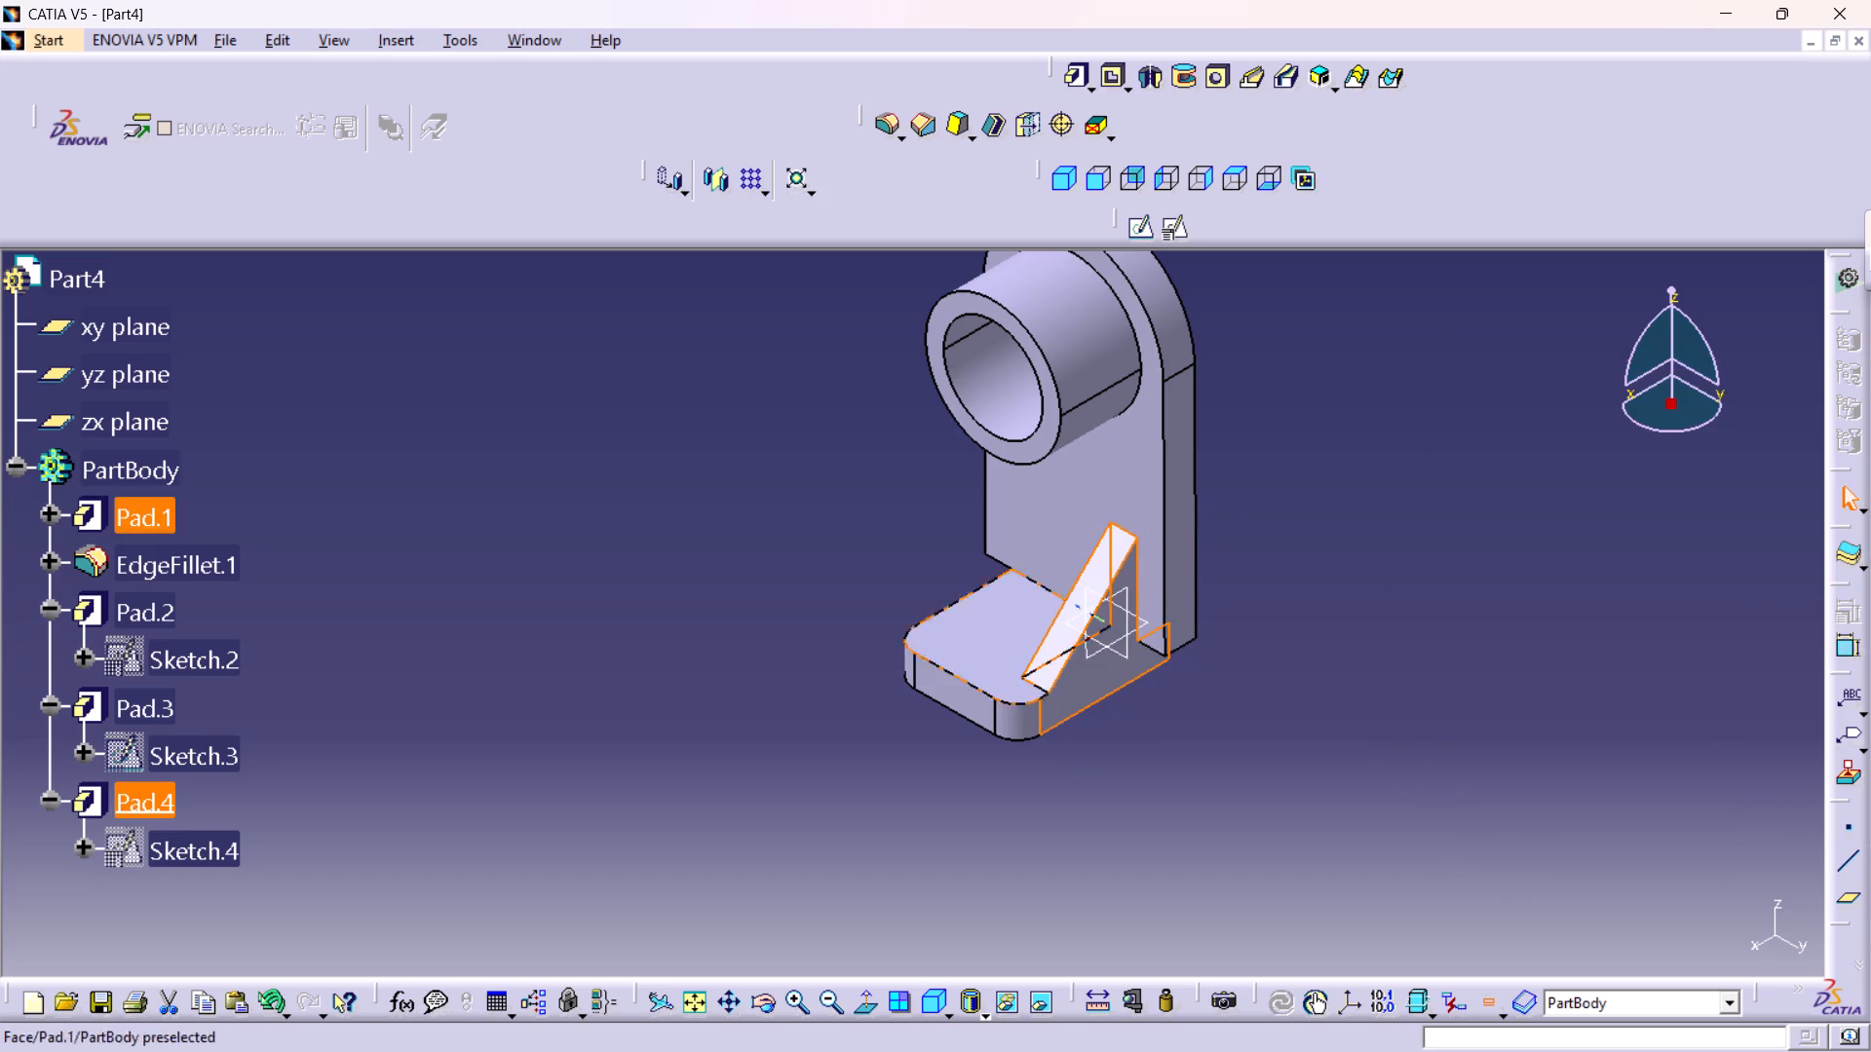
# Mirror the triangular rib pad about the zx plane.
pyautogui.click(710, 185)
pyautogui.click(1007, 604)
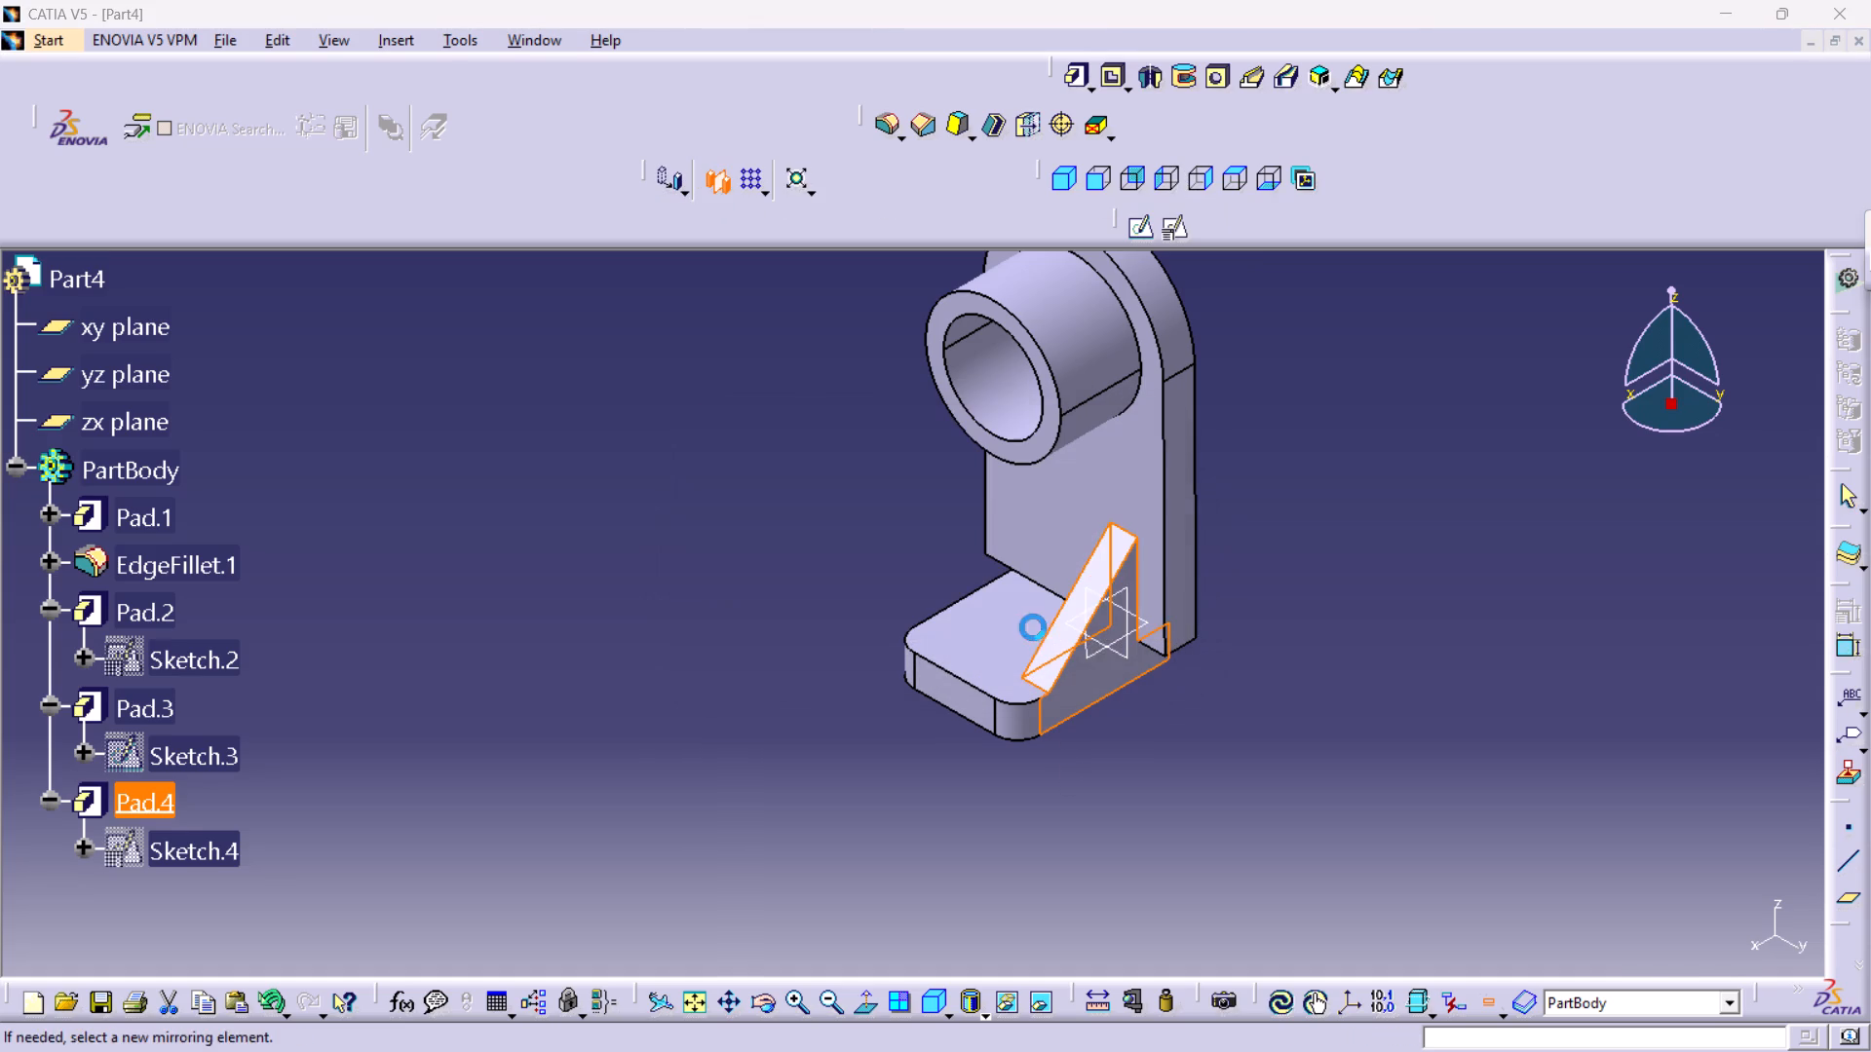
pyautogui.click(1096, 658)
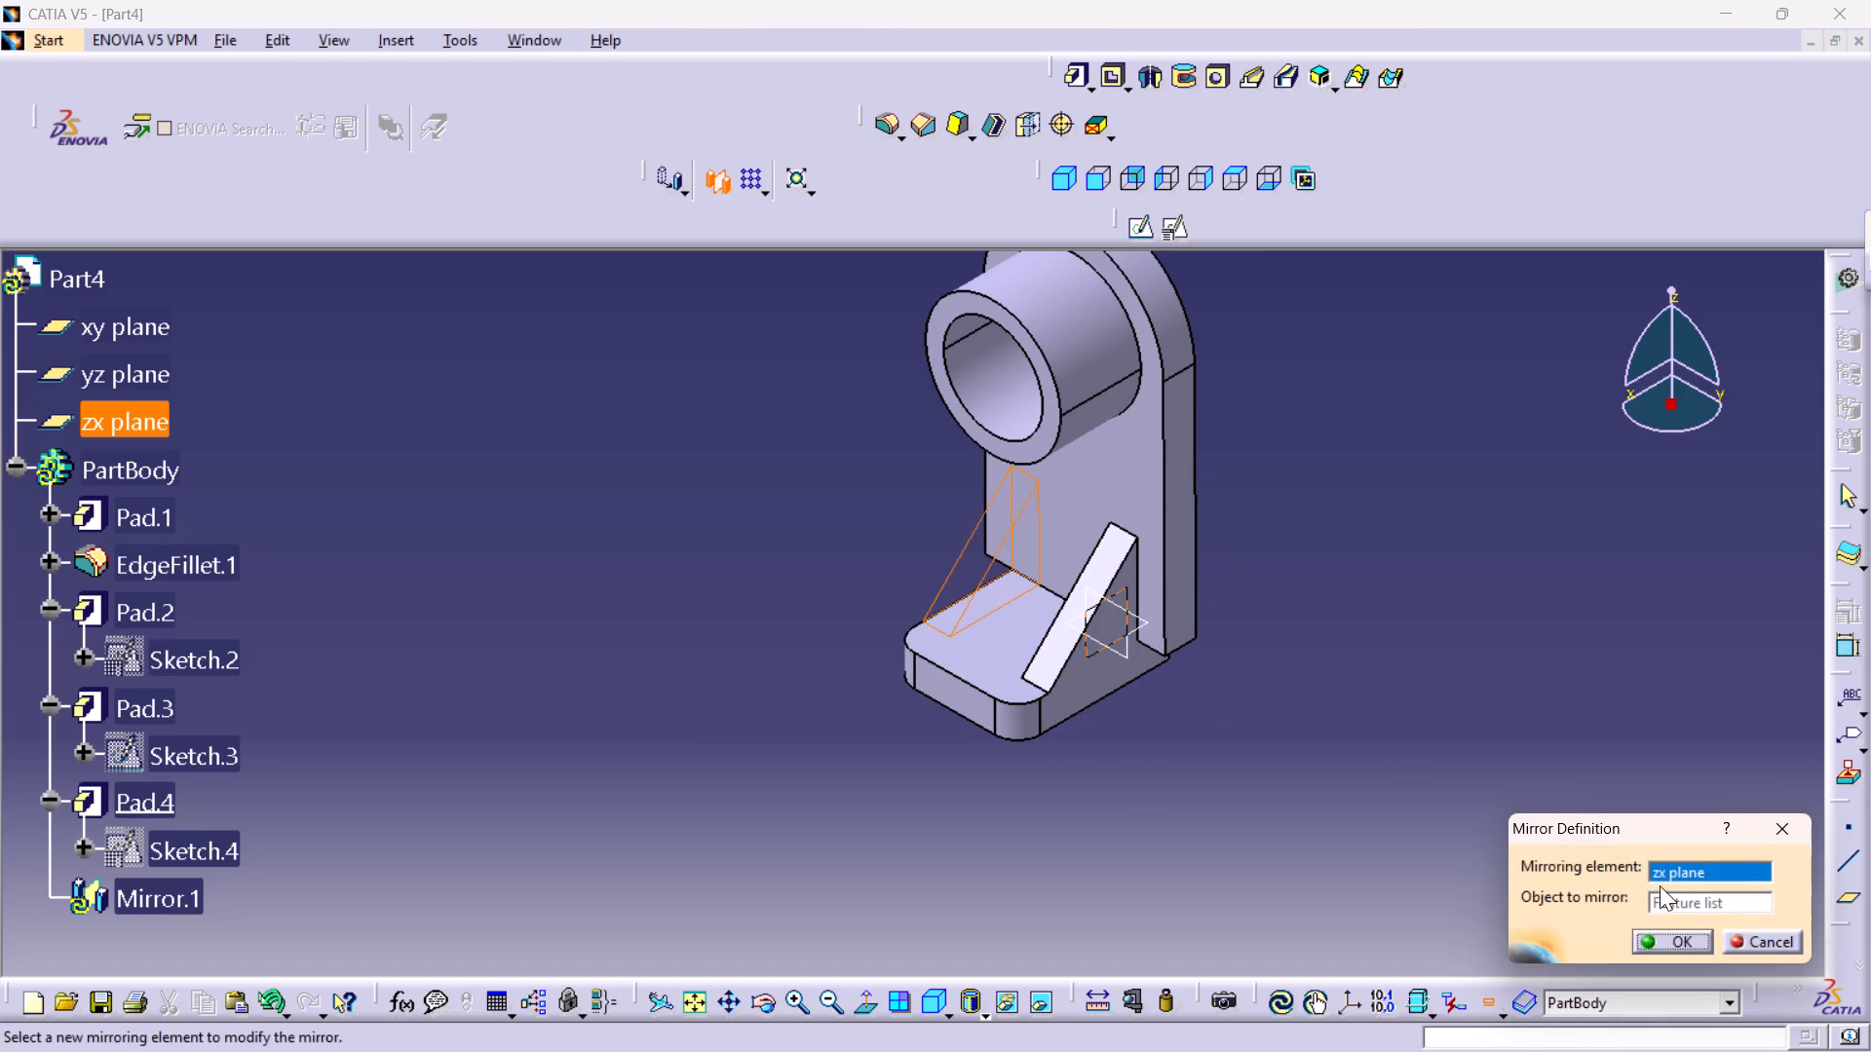
pyautogui.click(1671, 944)
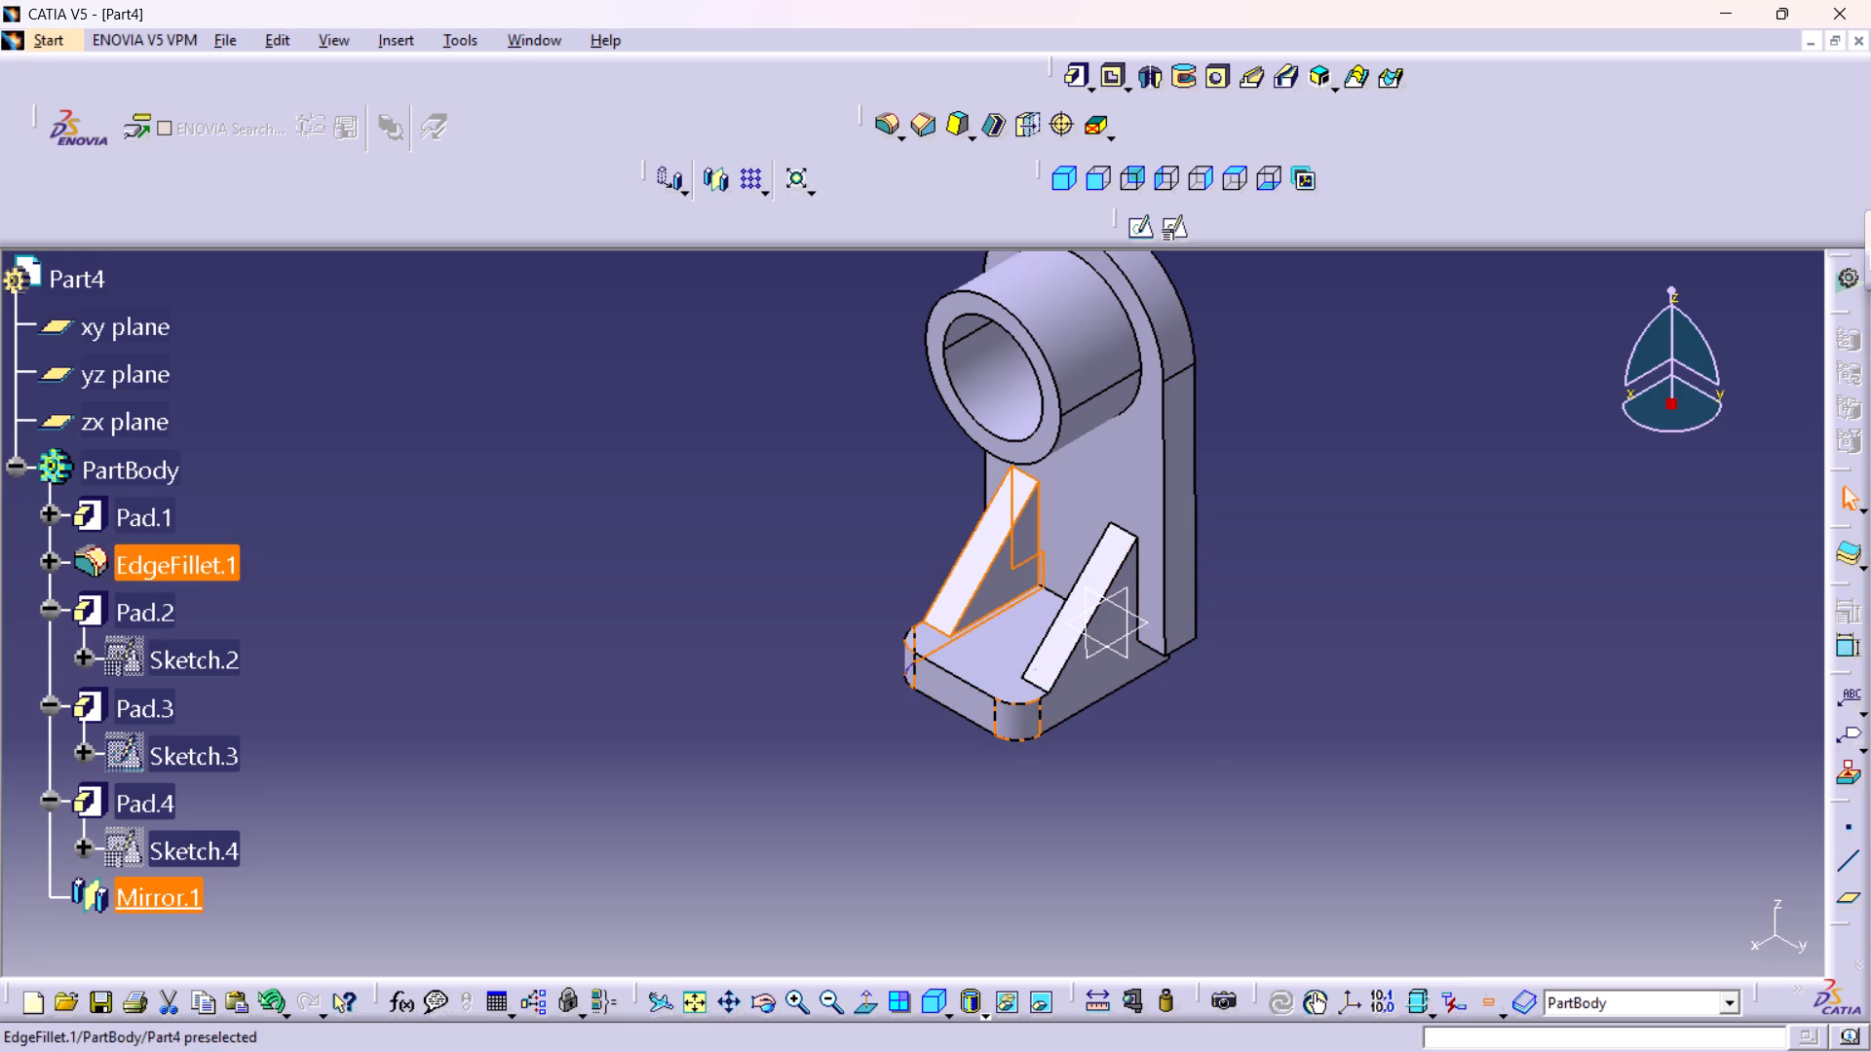
# Open the base plate pad's rectangle sketch and set its width dimension to 40 mm.
pyautogui.click(50, 511)
pyautogui.click(687, 659)
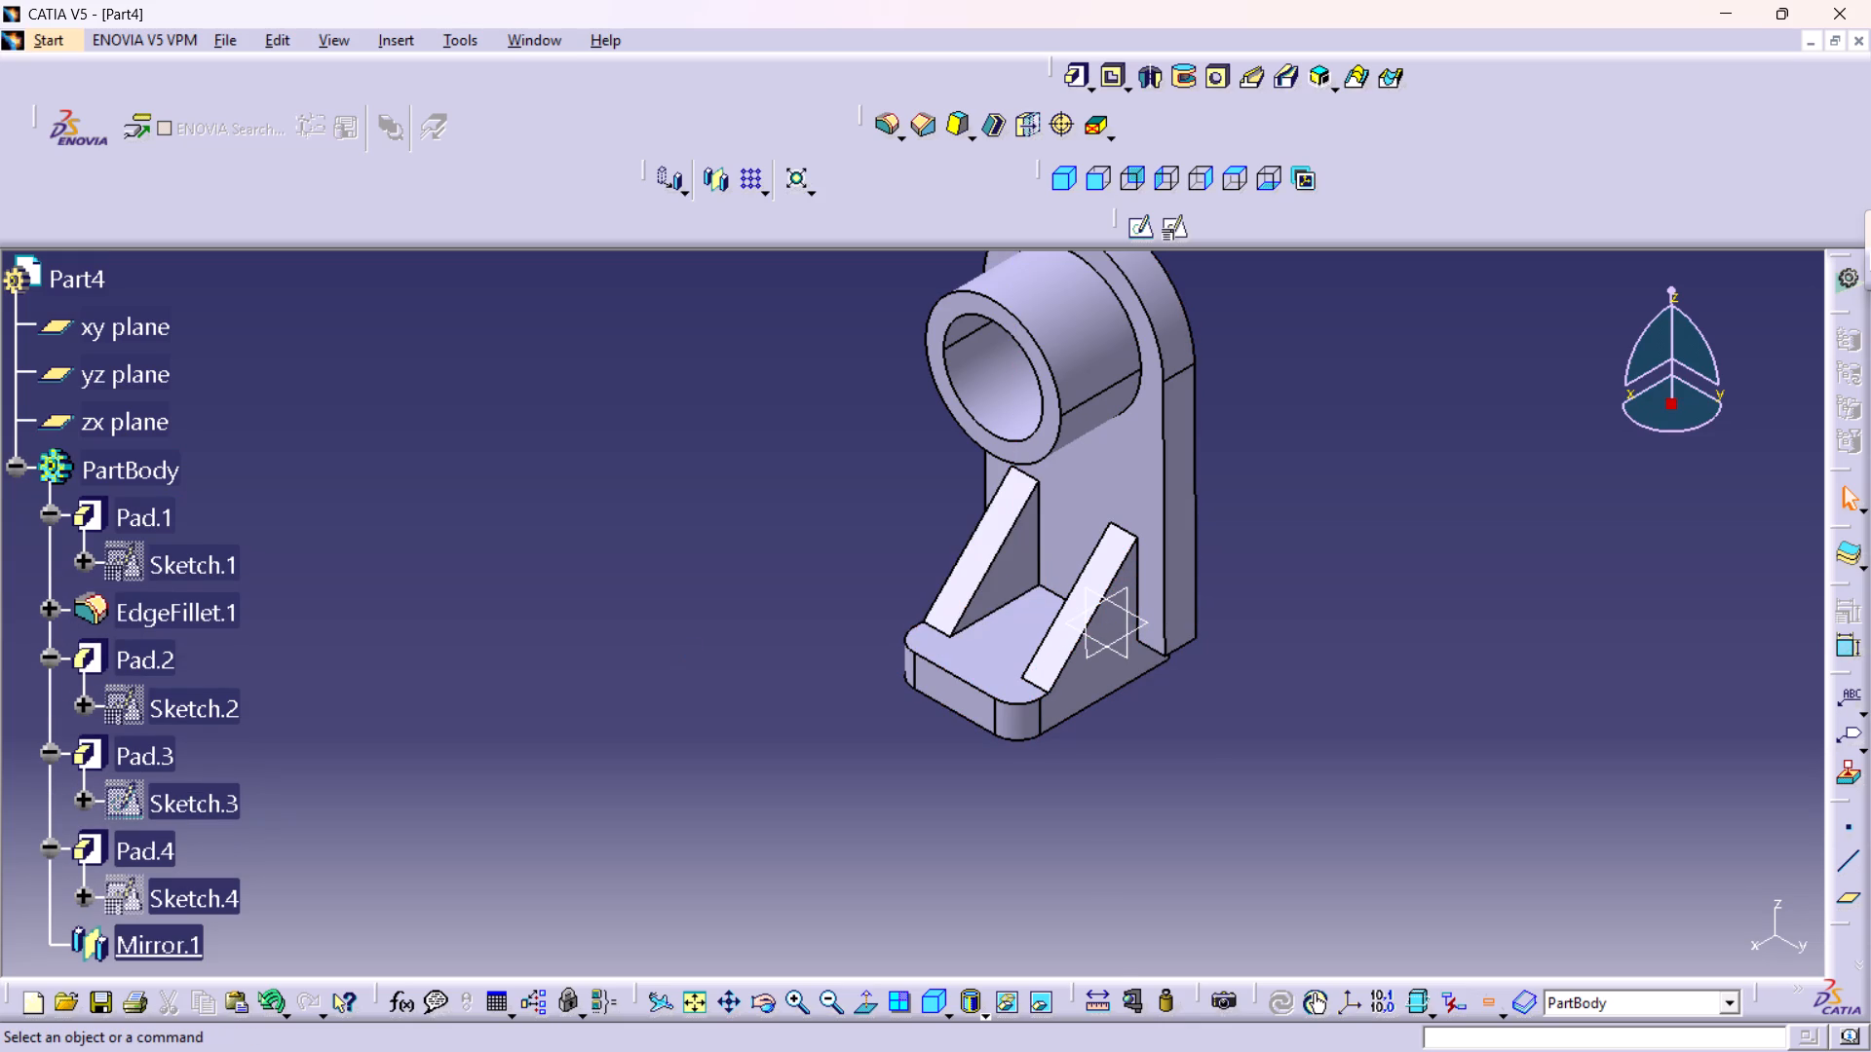
pyautogui.doubleClick(144, 565)
pyautogui.doubleClick(1090, 734)
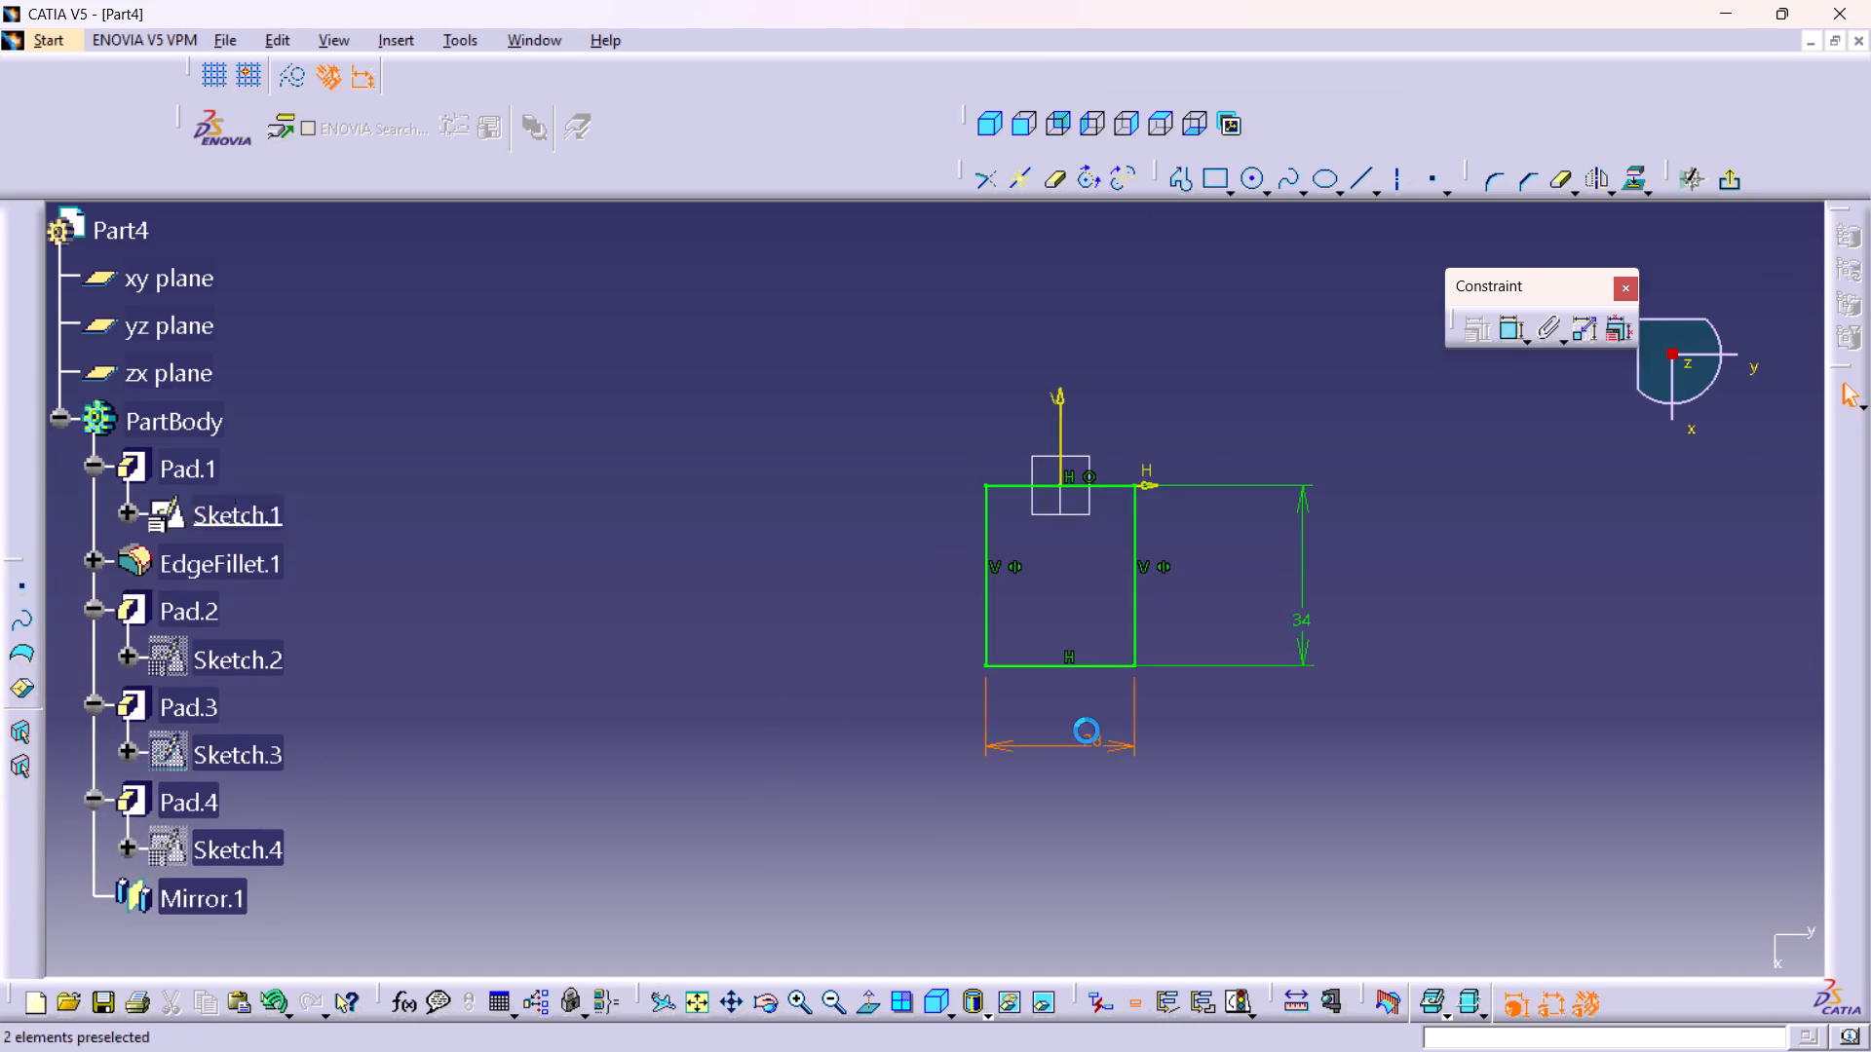
pyautogui.doubleClick(1087, 738)
pyautogui.write('40')
pyautogui.press('Return')
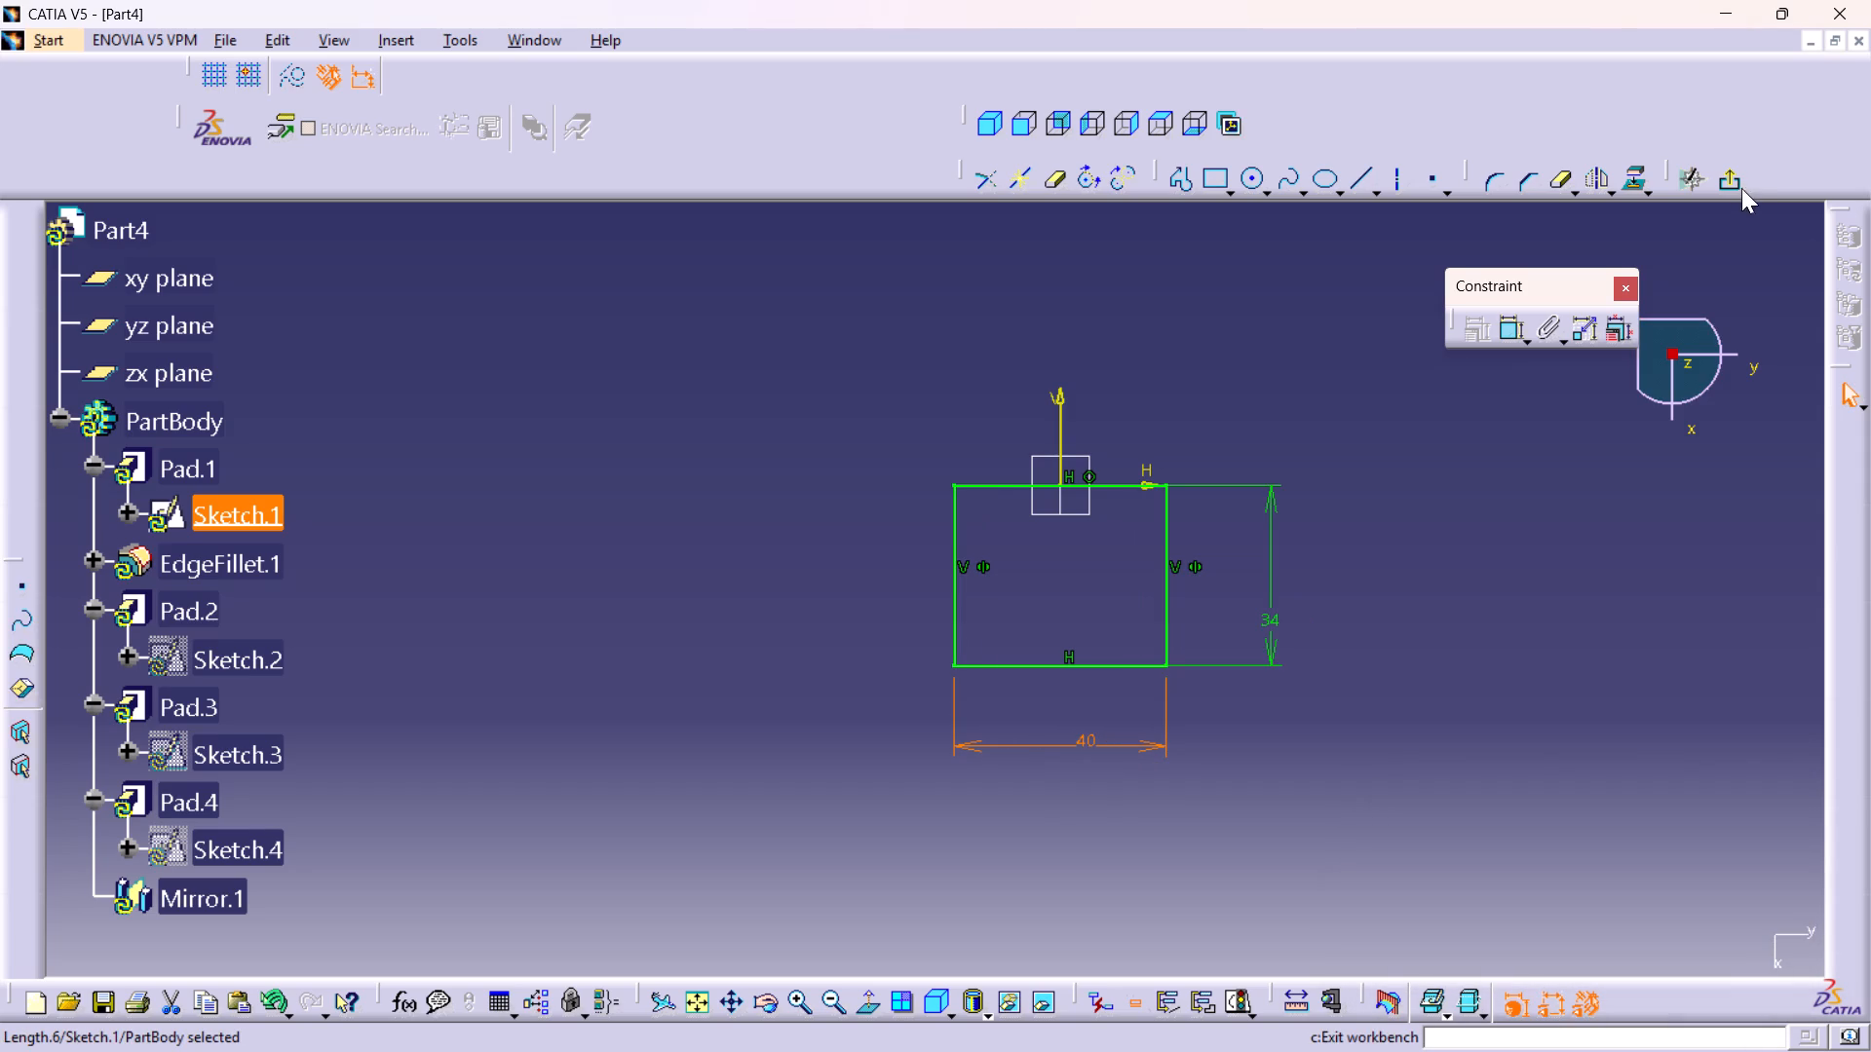
# Exit the base plate's rectangle sketch back to the 3D part and clear the selection.
pyautogui.click(1732, 184)
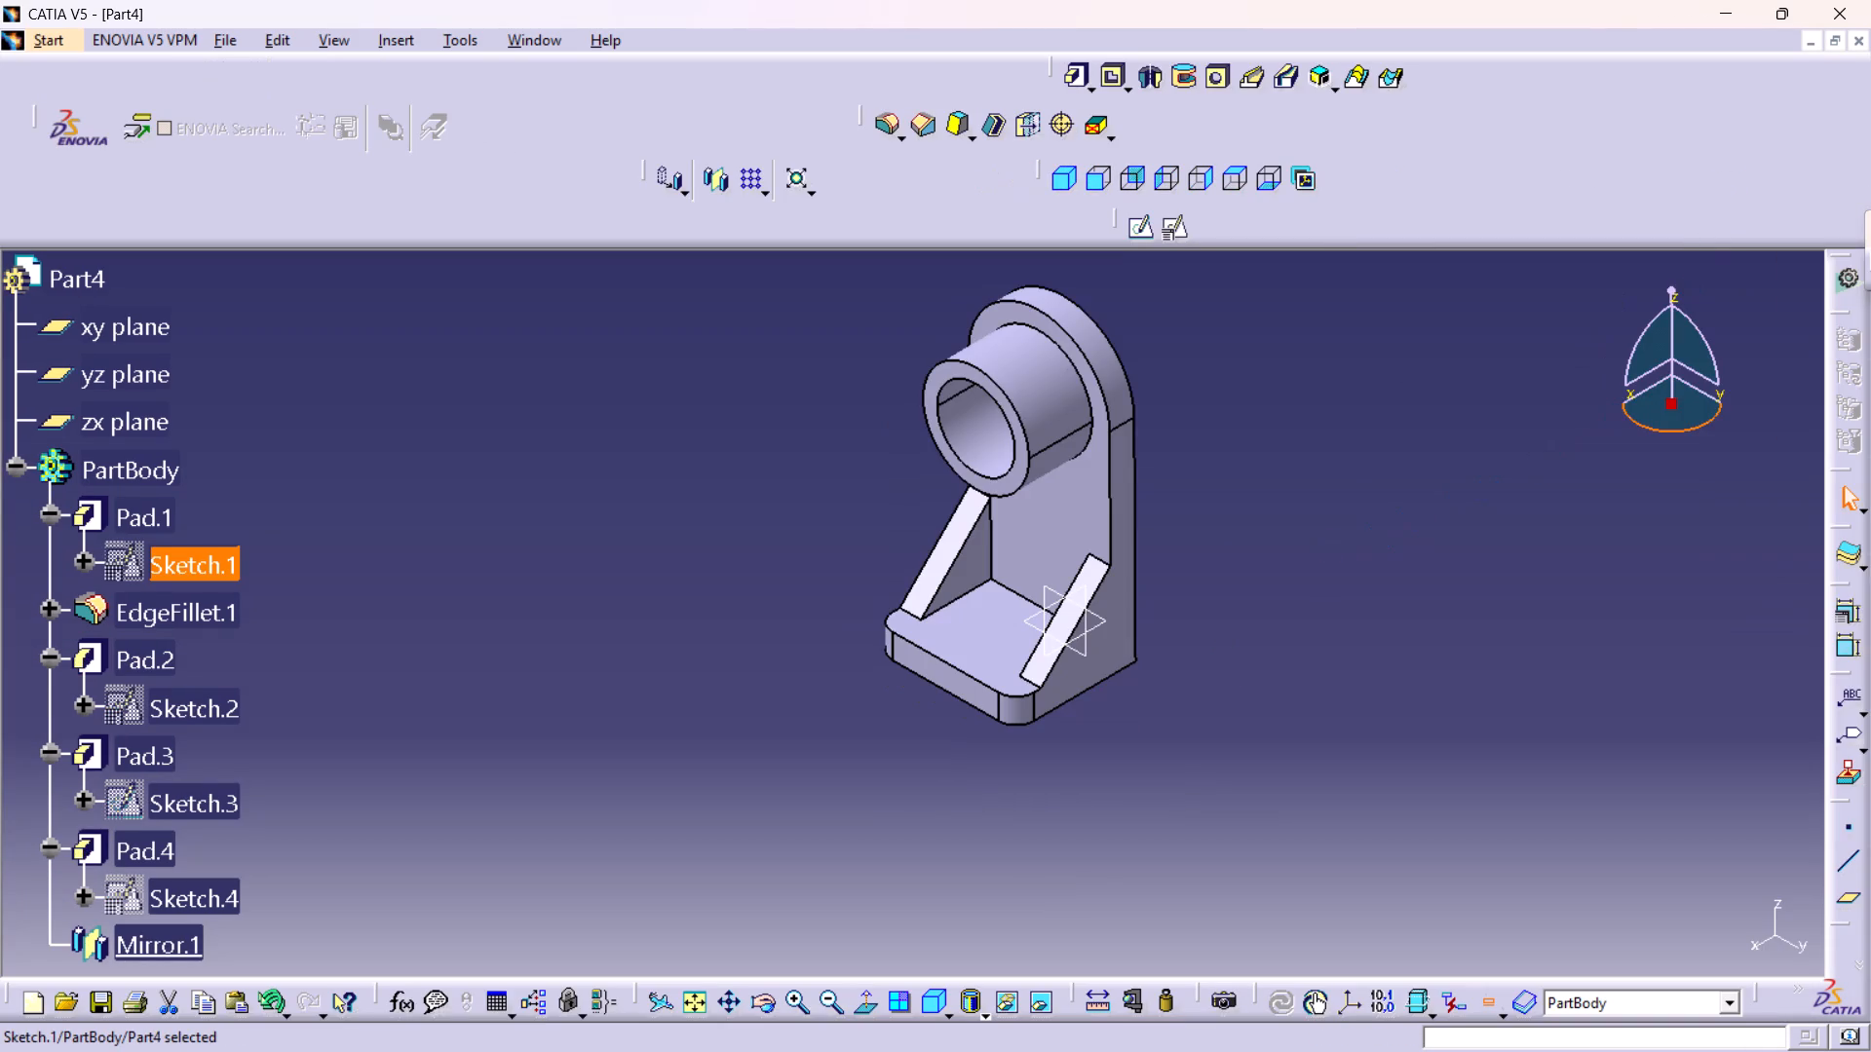
pyautogui.click(1317, 558)
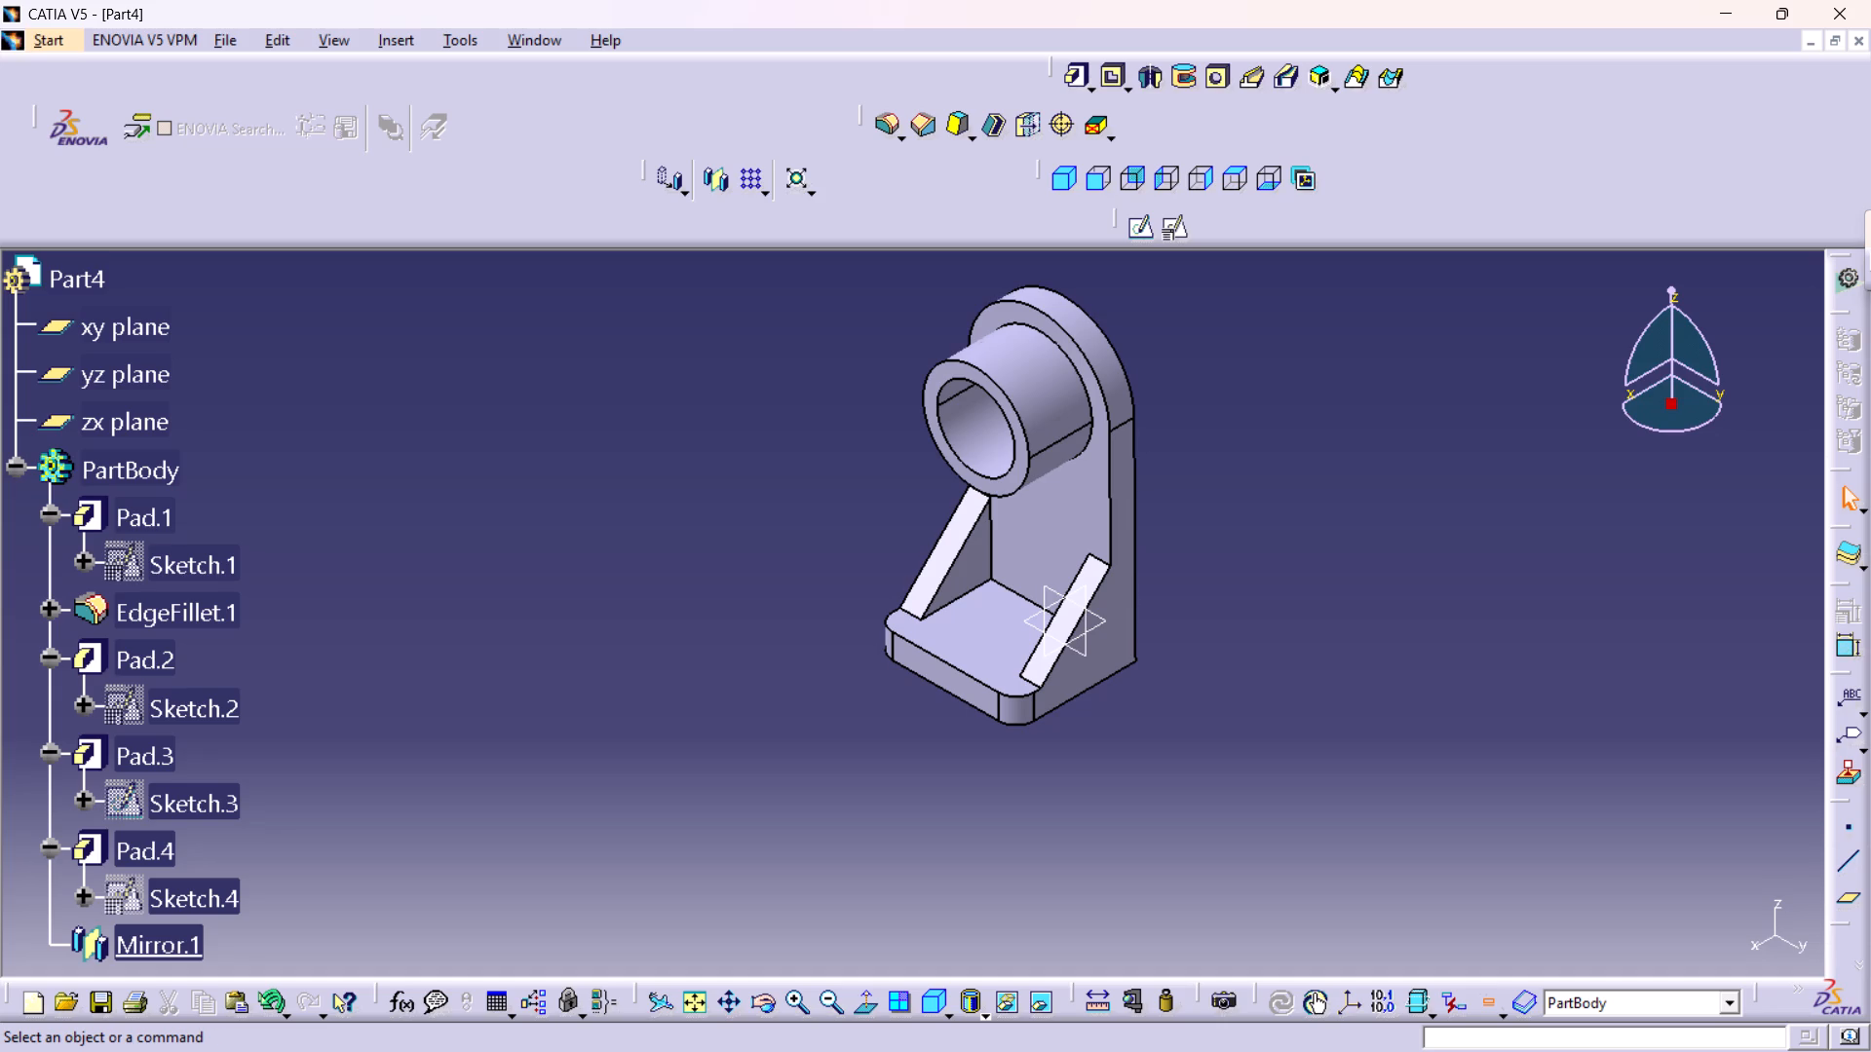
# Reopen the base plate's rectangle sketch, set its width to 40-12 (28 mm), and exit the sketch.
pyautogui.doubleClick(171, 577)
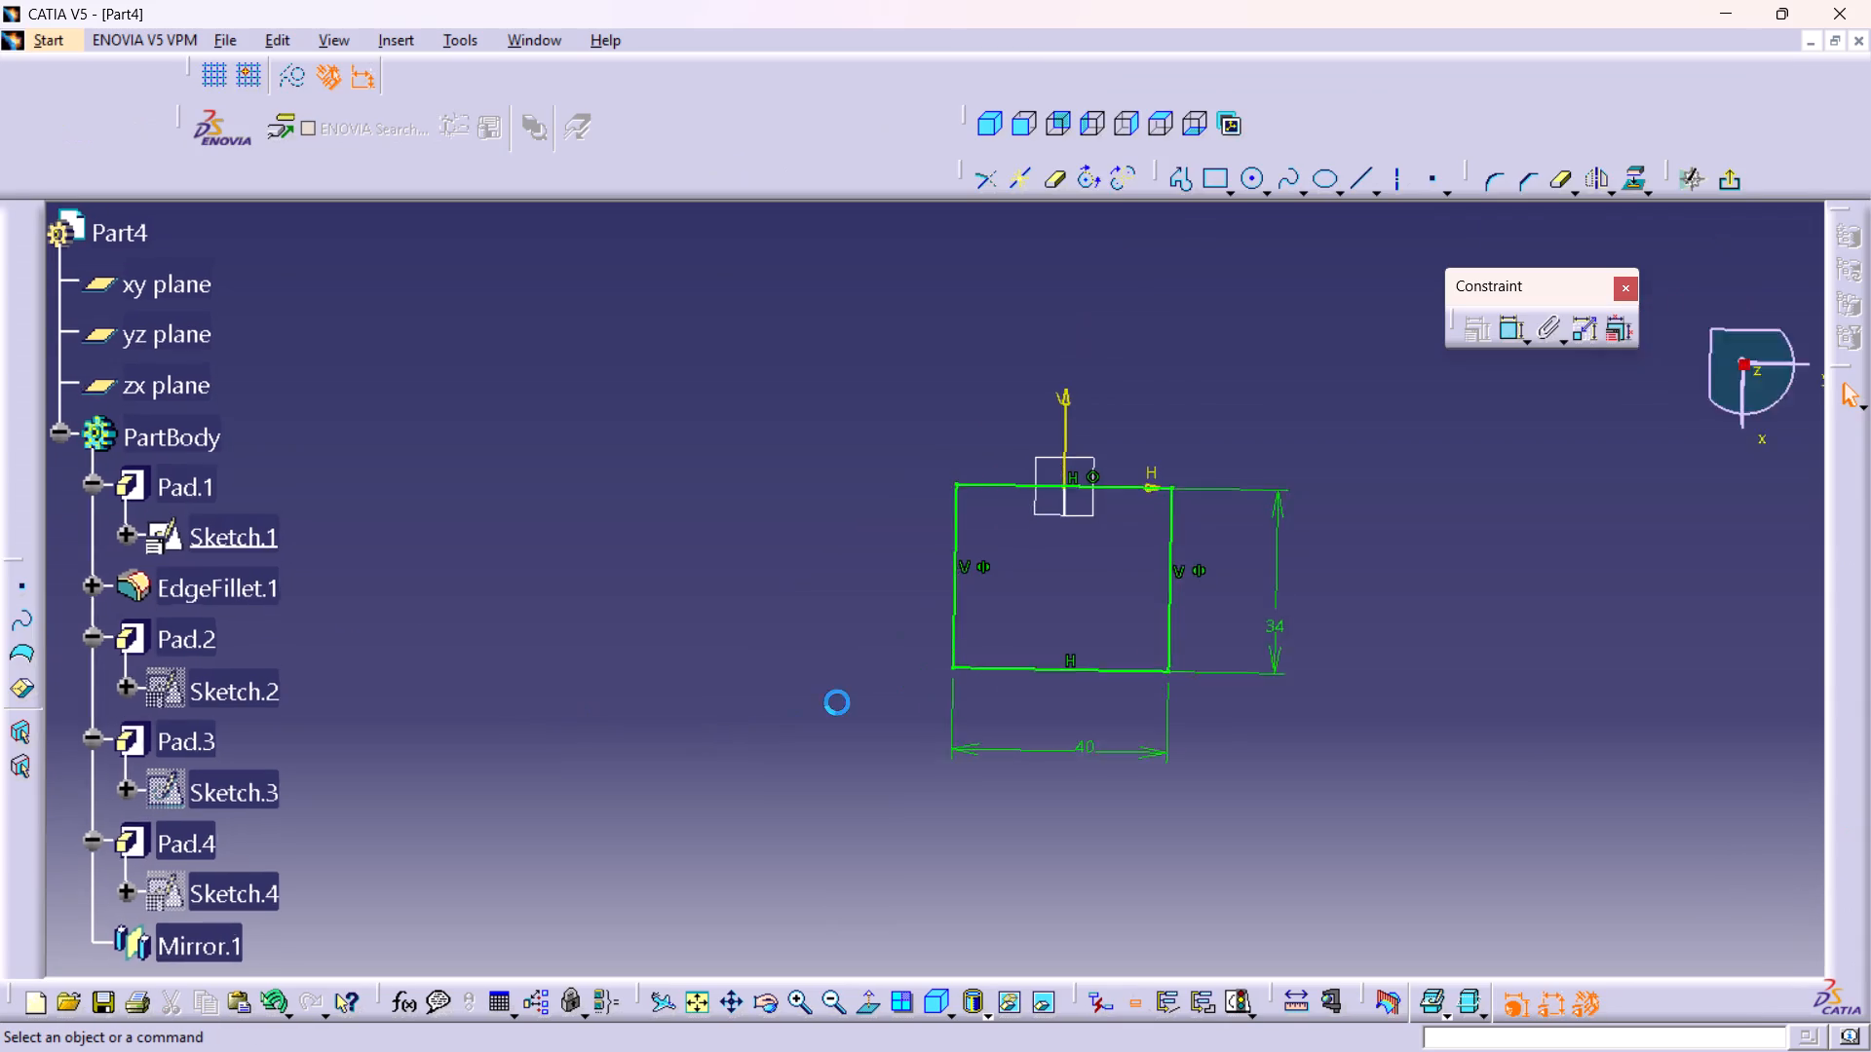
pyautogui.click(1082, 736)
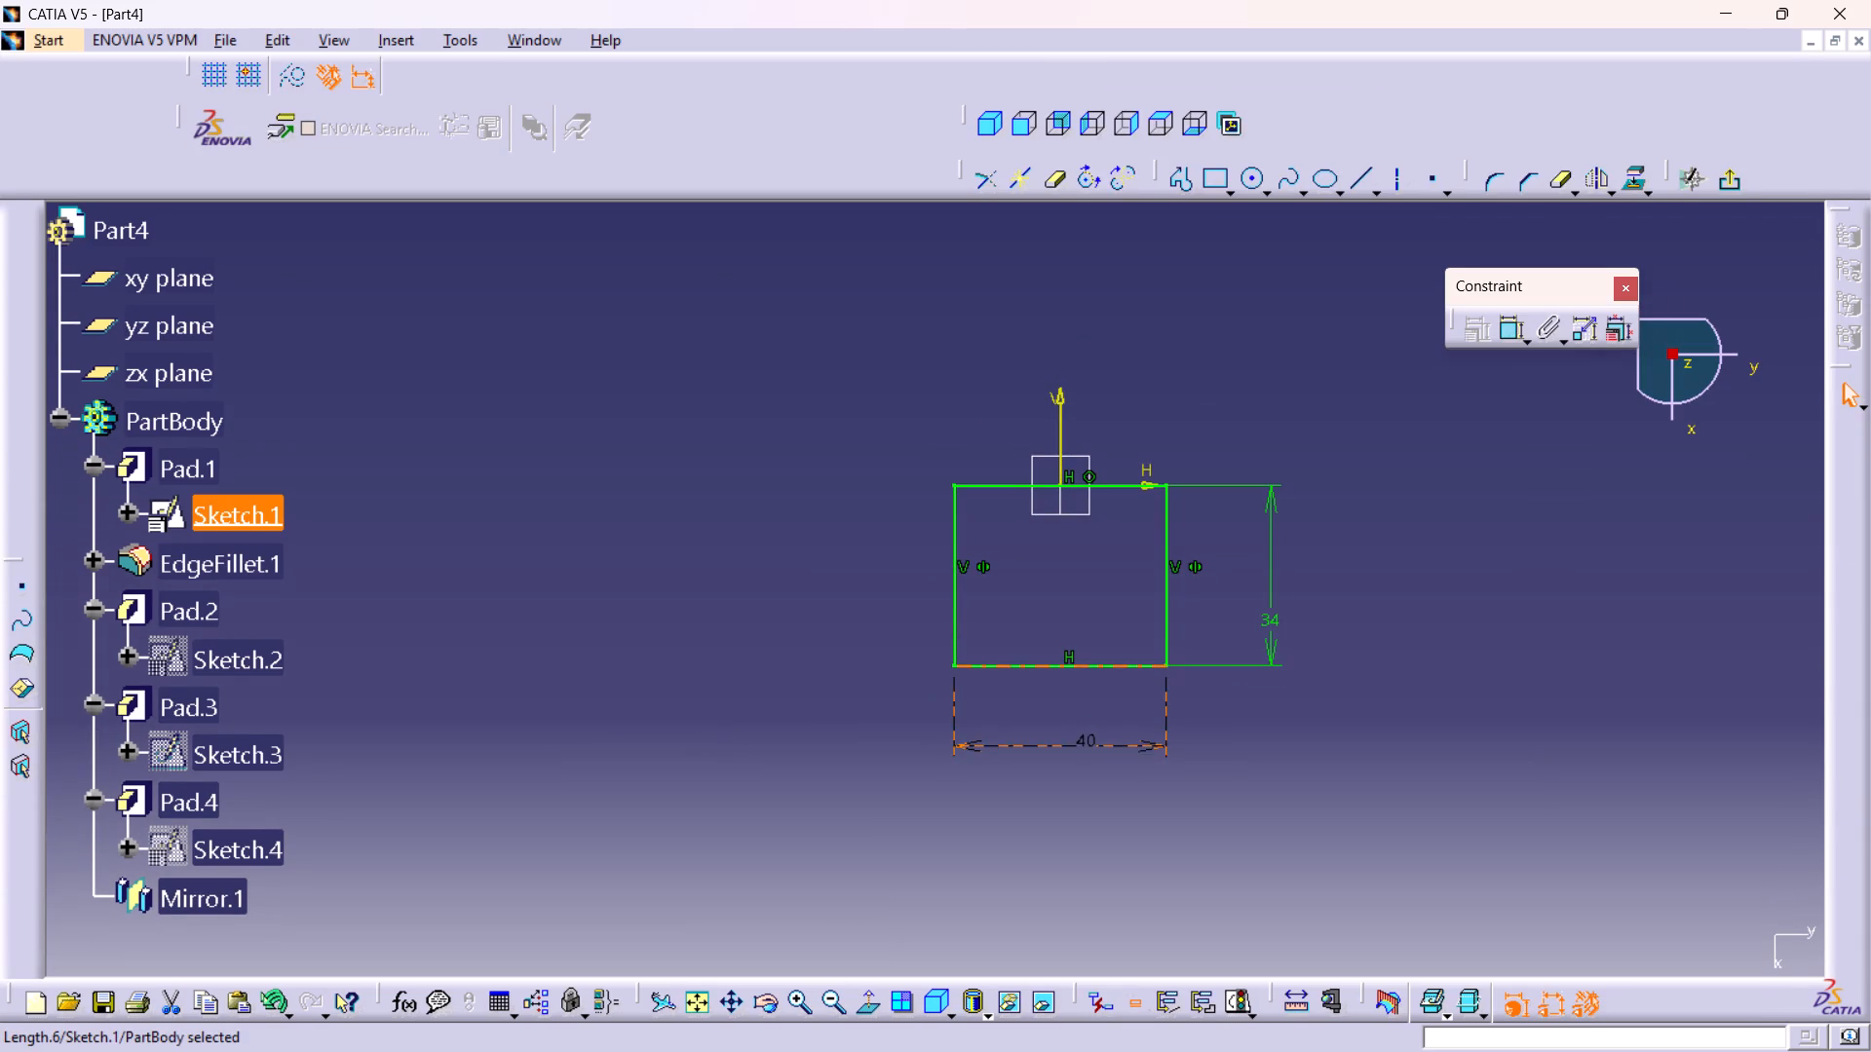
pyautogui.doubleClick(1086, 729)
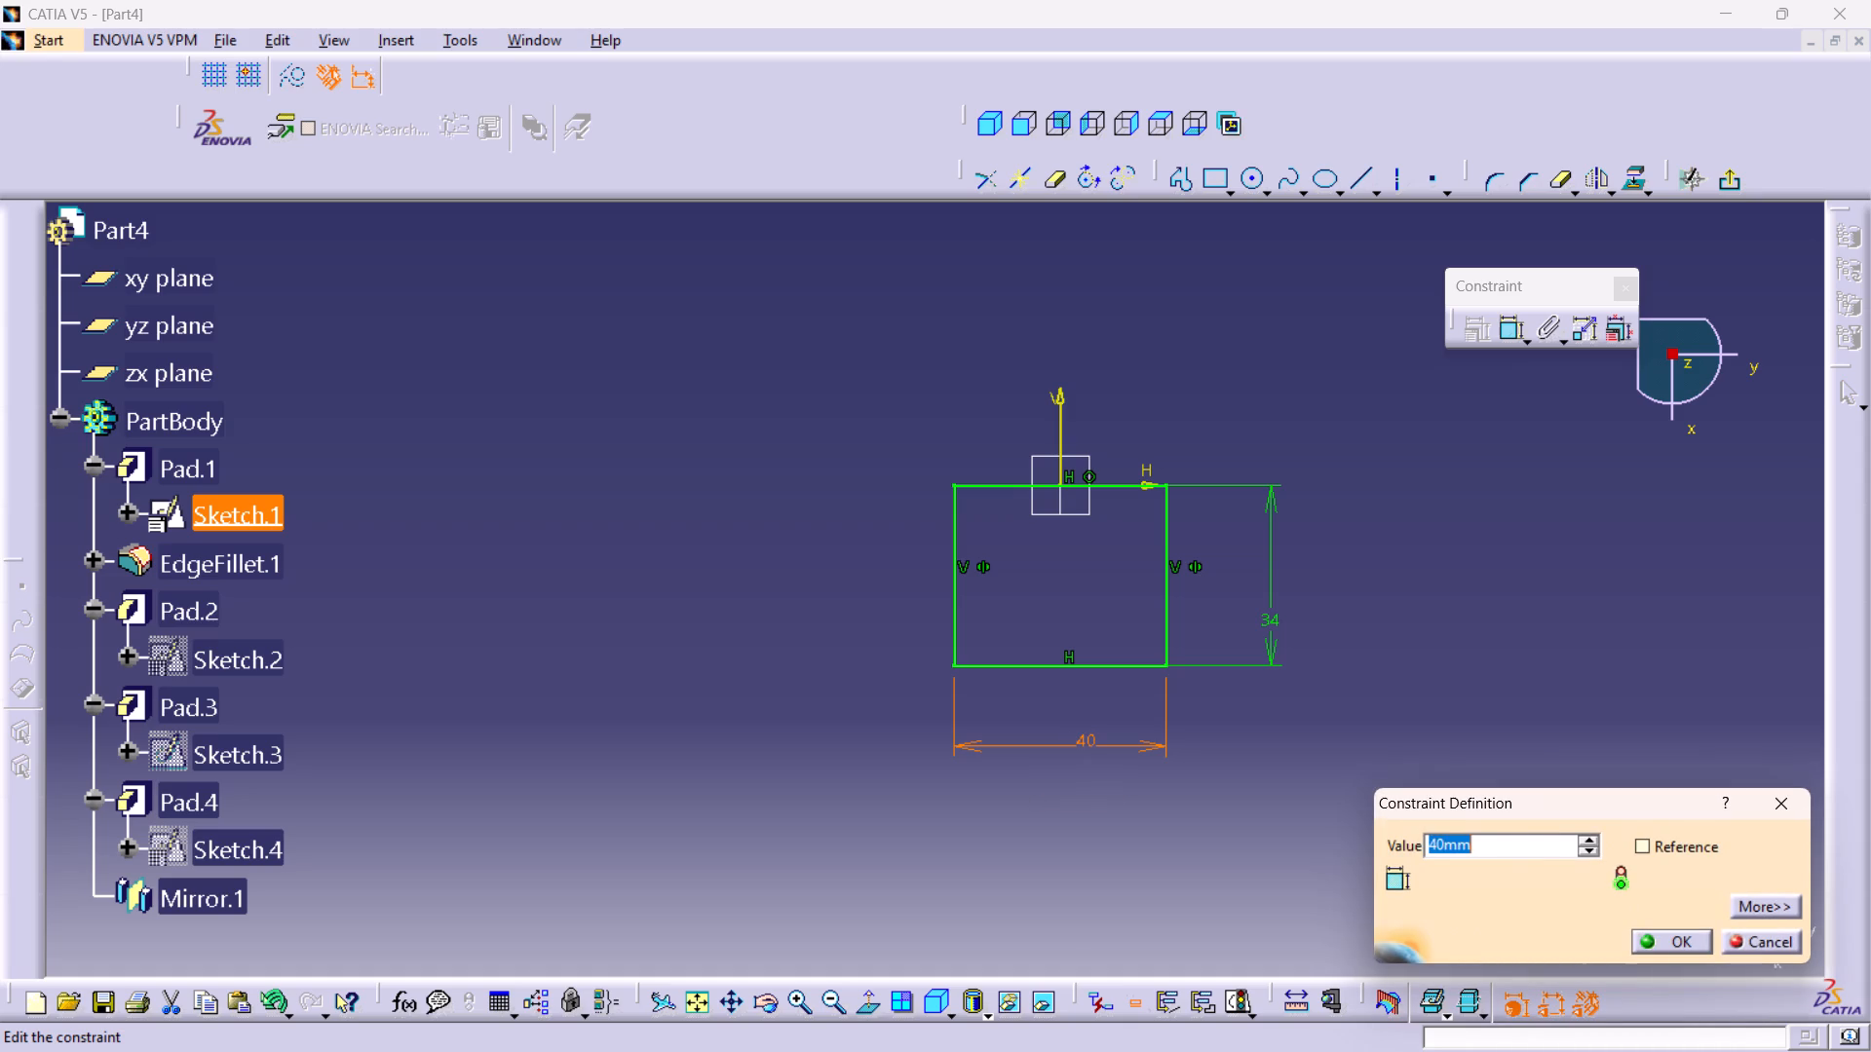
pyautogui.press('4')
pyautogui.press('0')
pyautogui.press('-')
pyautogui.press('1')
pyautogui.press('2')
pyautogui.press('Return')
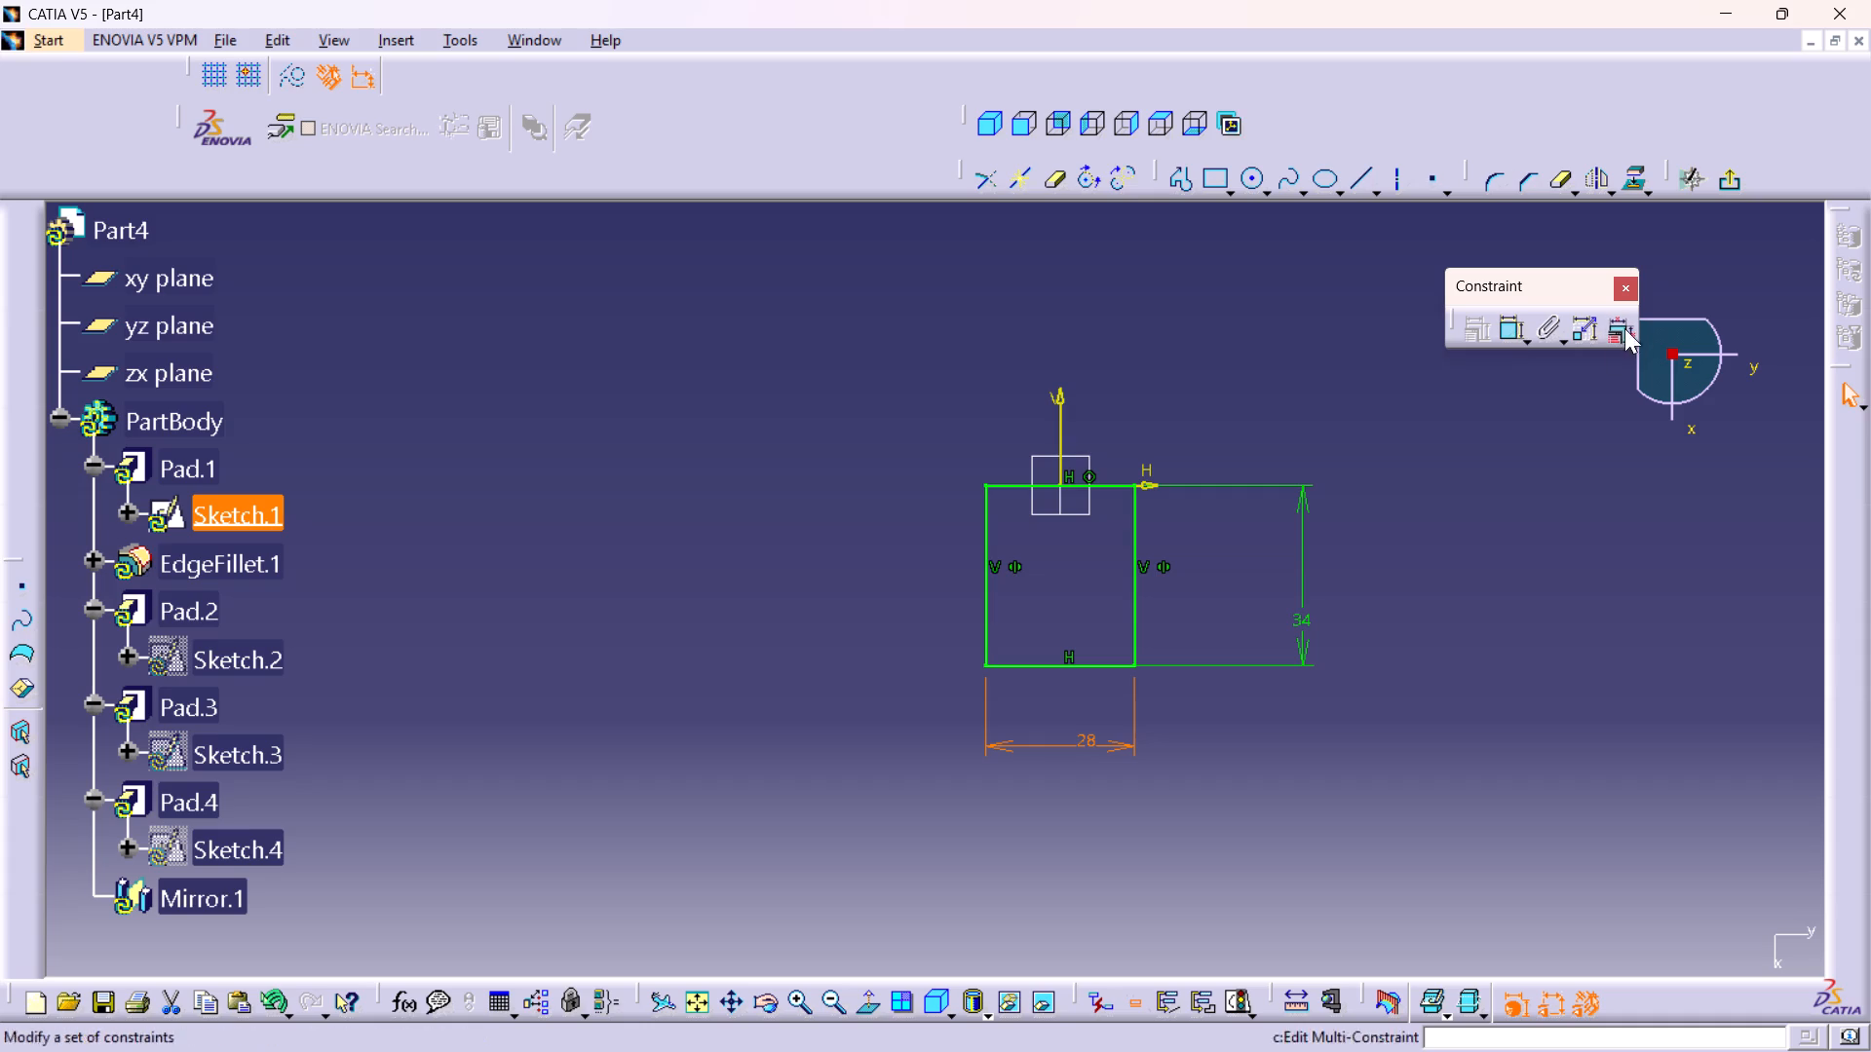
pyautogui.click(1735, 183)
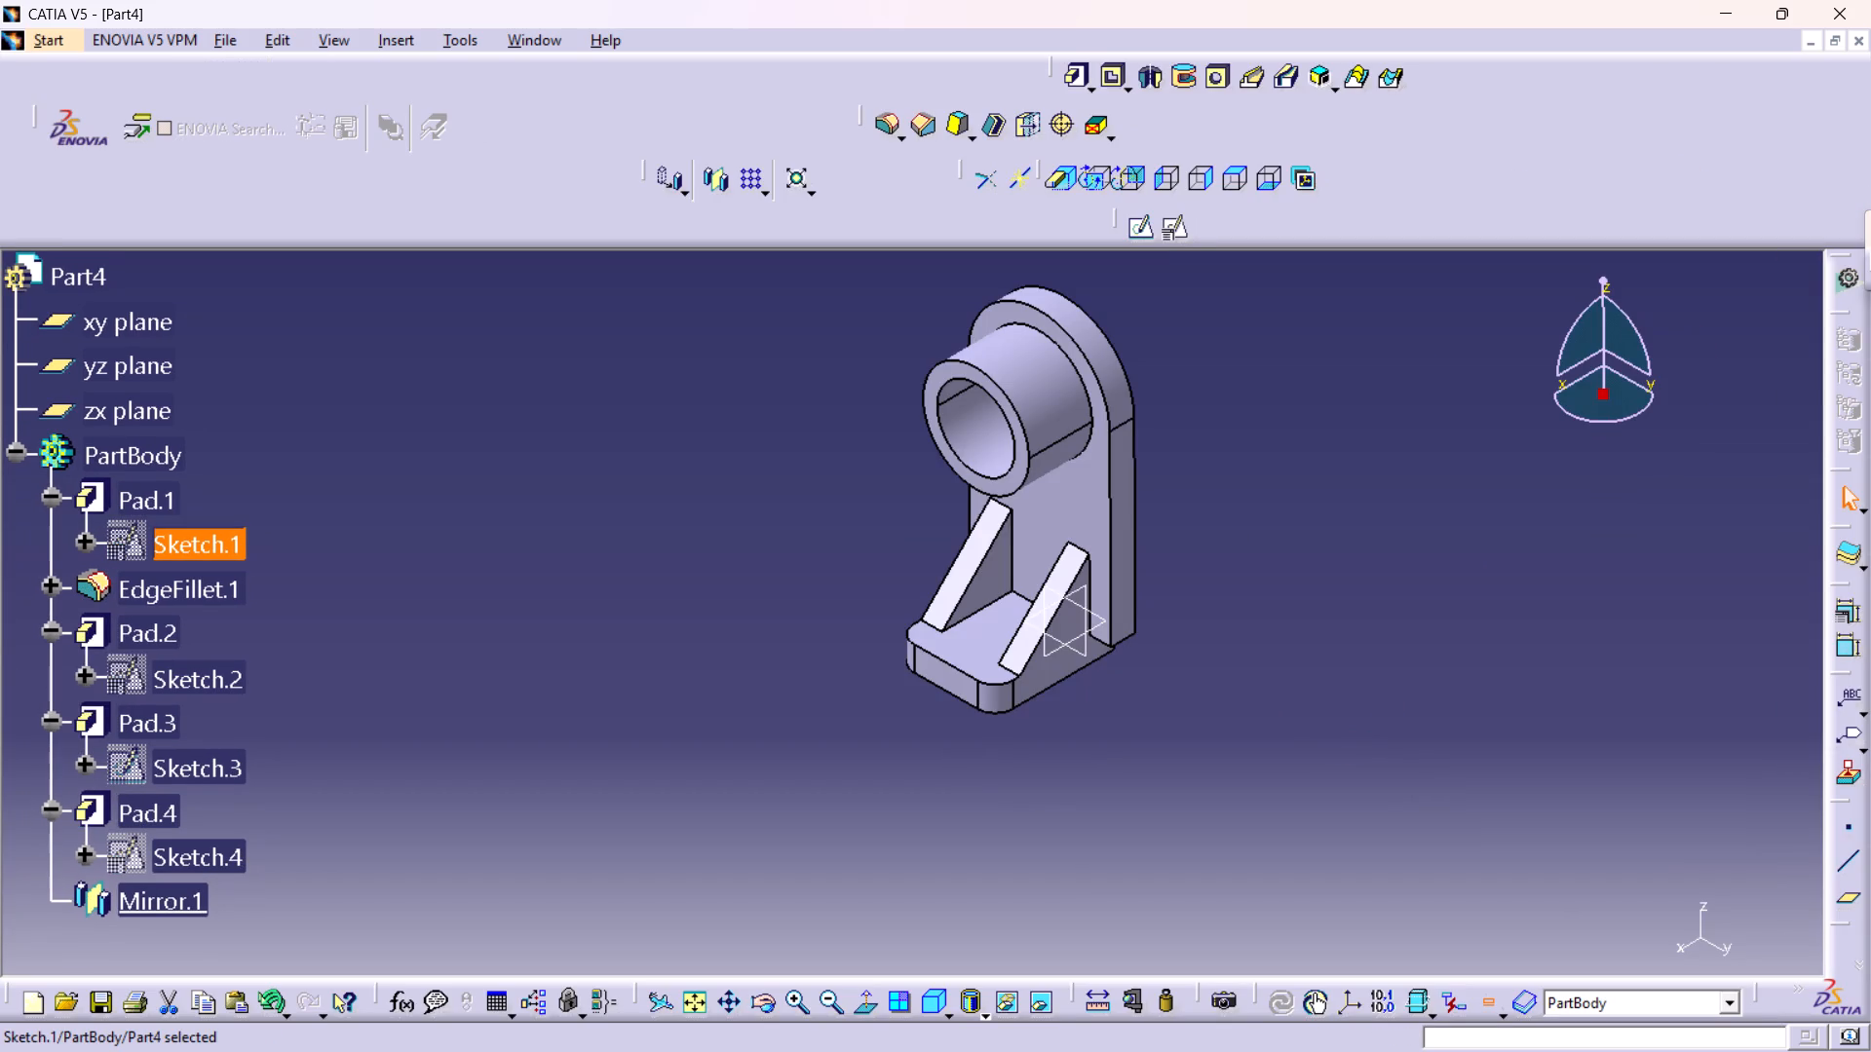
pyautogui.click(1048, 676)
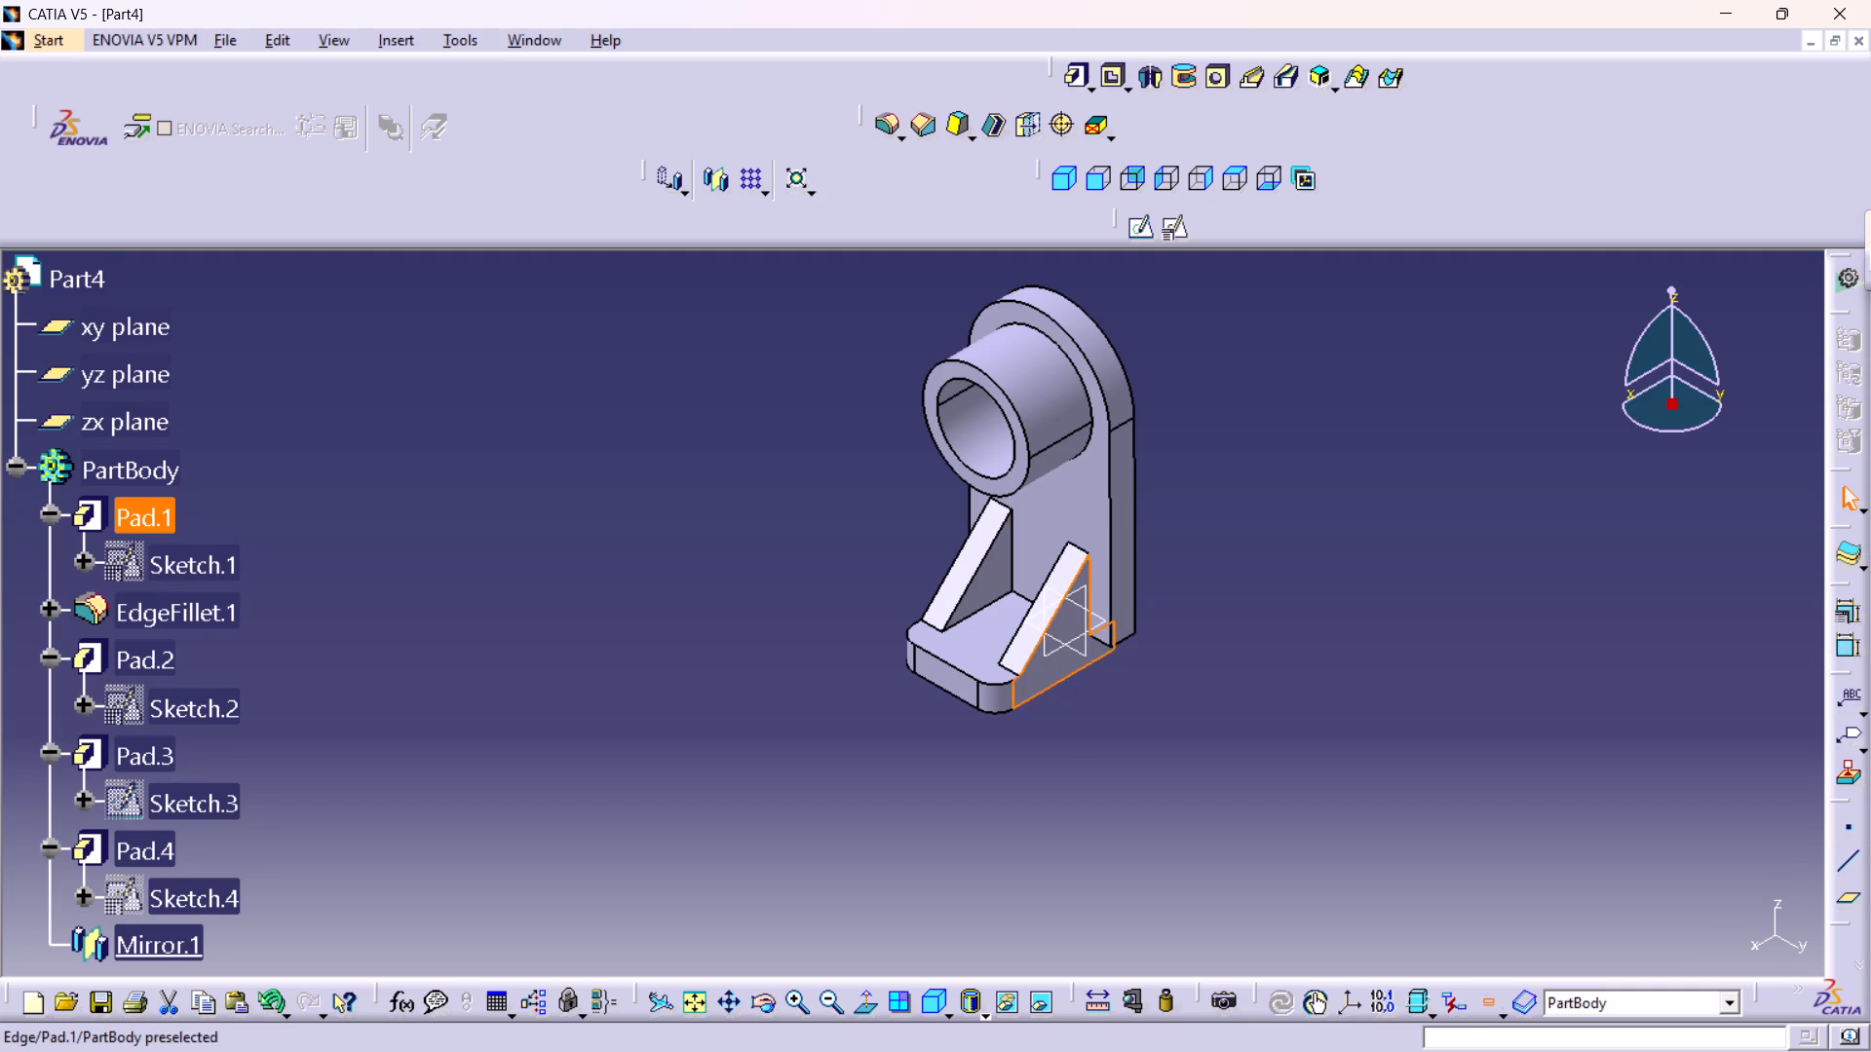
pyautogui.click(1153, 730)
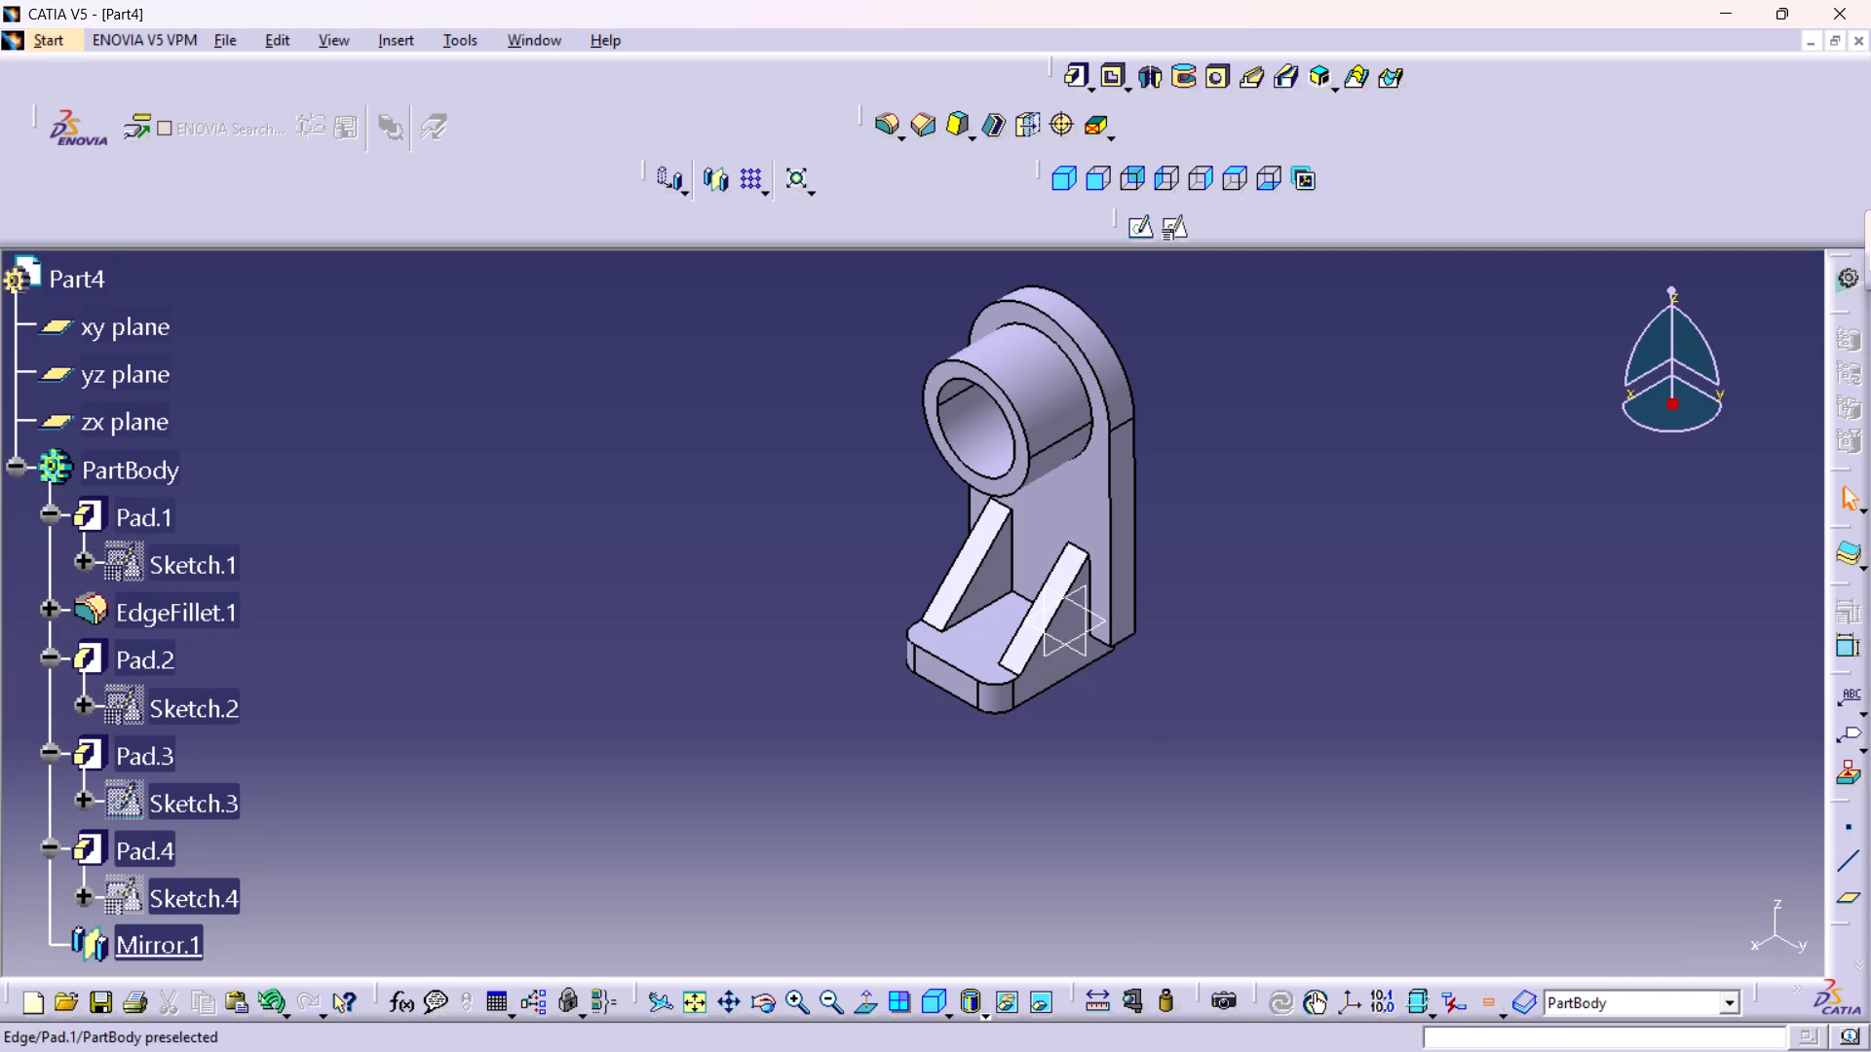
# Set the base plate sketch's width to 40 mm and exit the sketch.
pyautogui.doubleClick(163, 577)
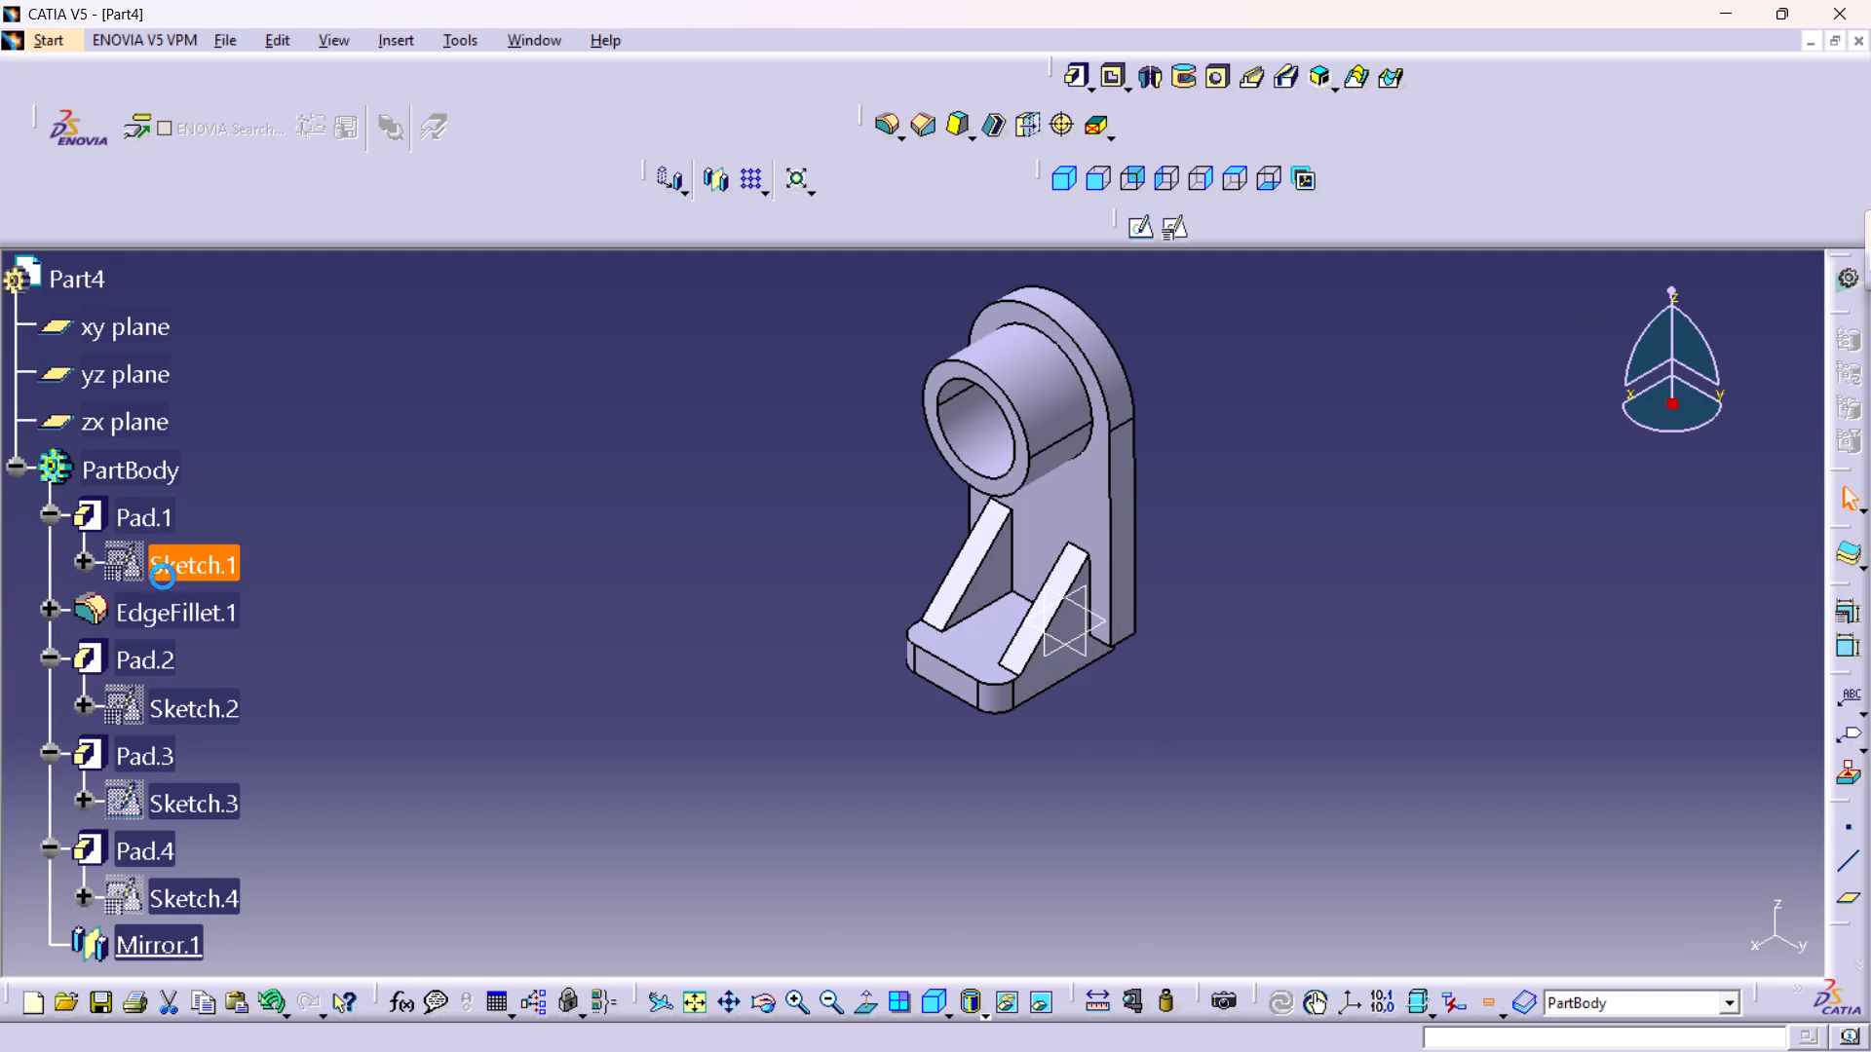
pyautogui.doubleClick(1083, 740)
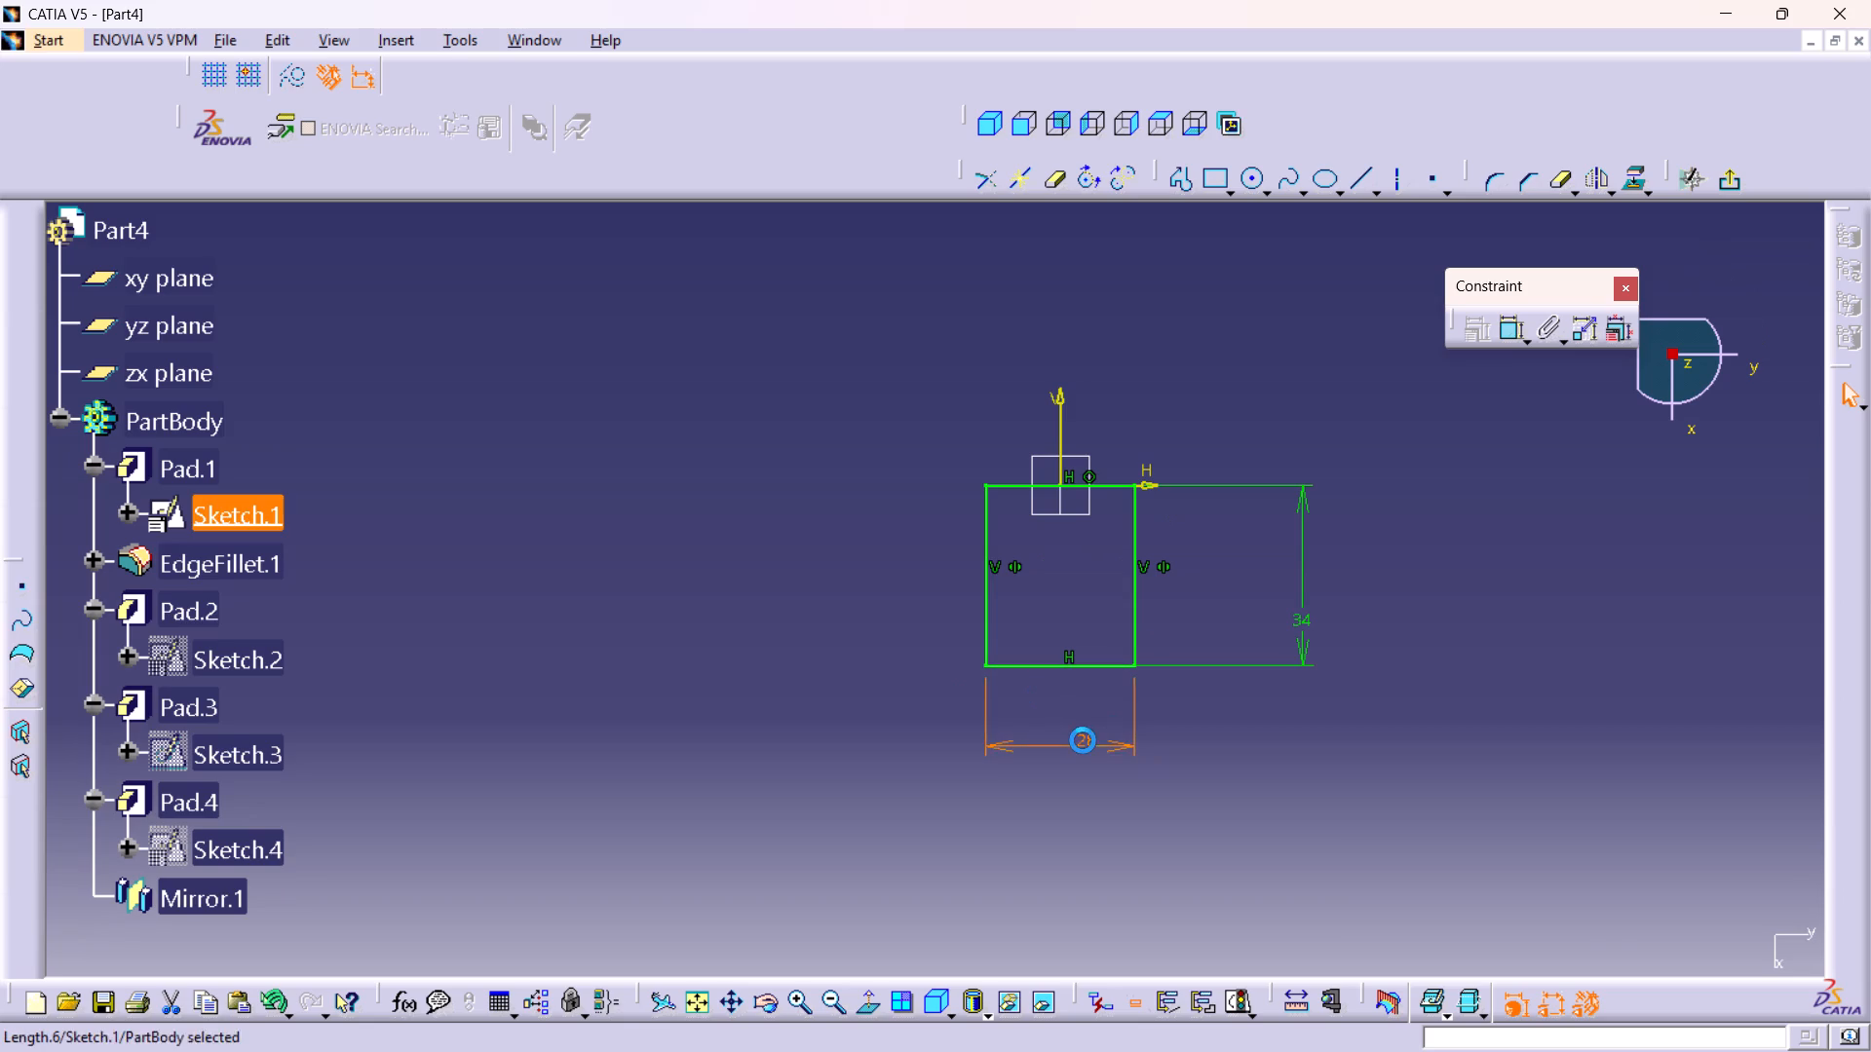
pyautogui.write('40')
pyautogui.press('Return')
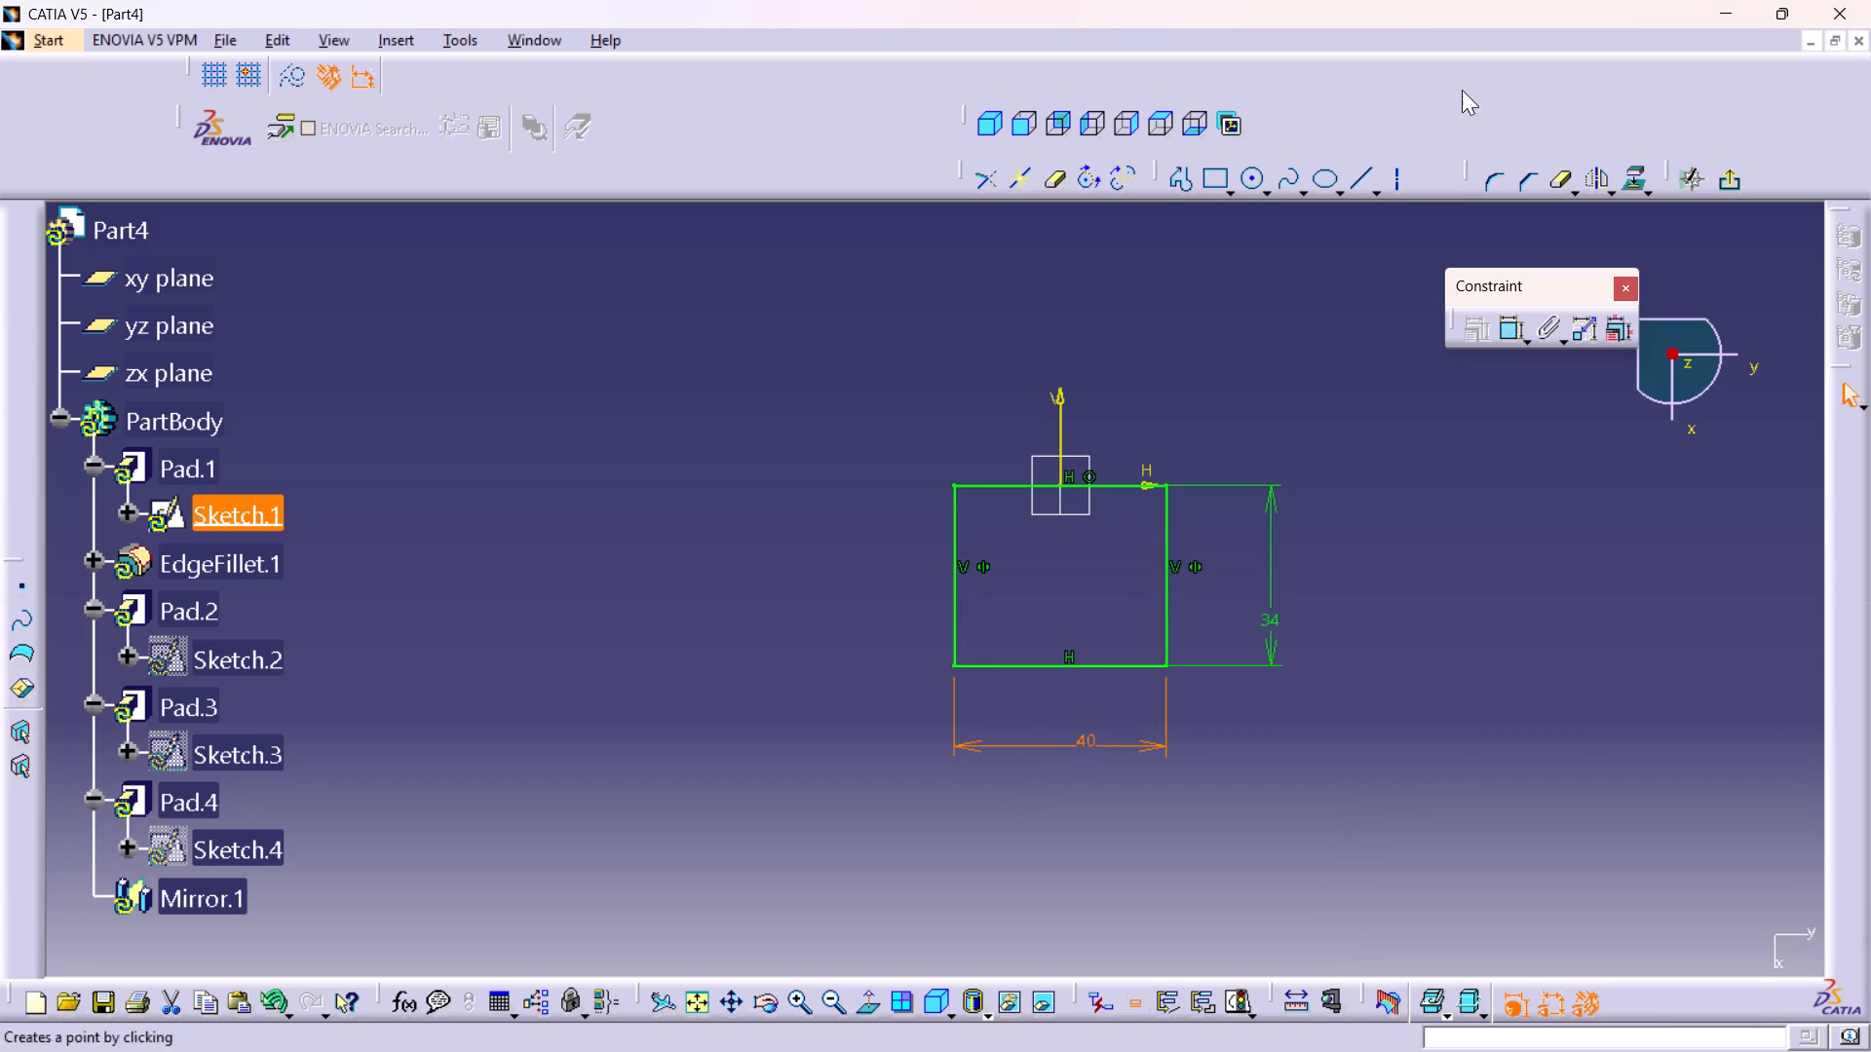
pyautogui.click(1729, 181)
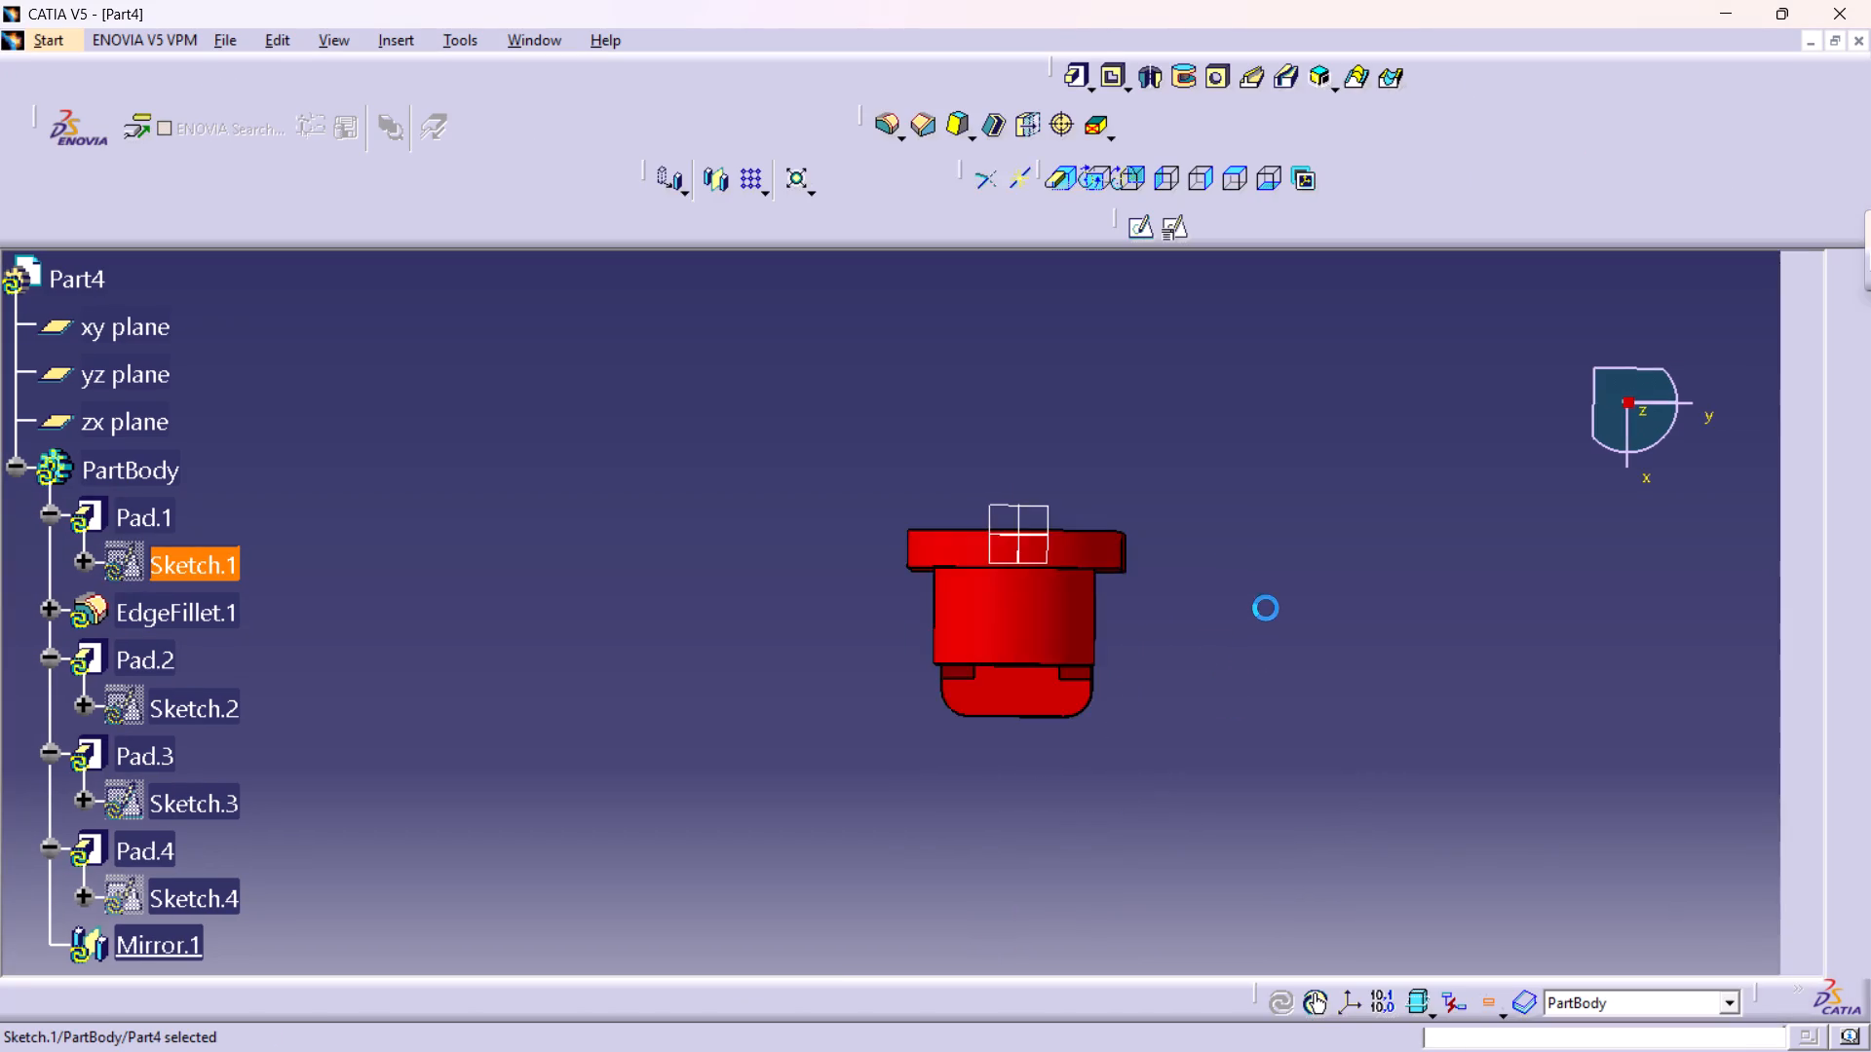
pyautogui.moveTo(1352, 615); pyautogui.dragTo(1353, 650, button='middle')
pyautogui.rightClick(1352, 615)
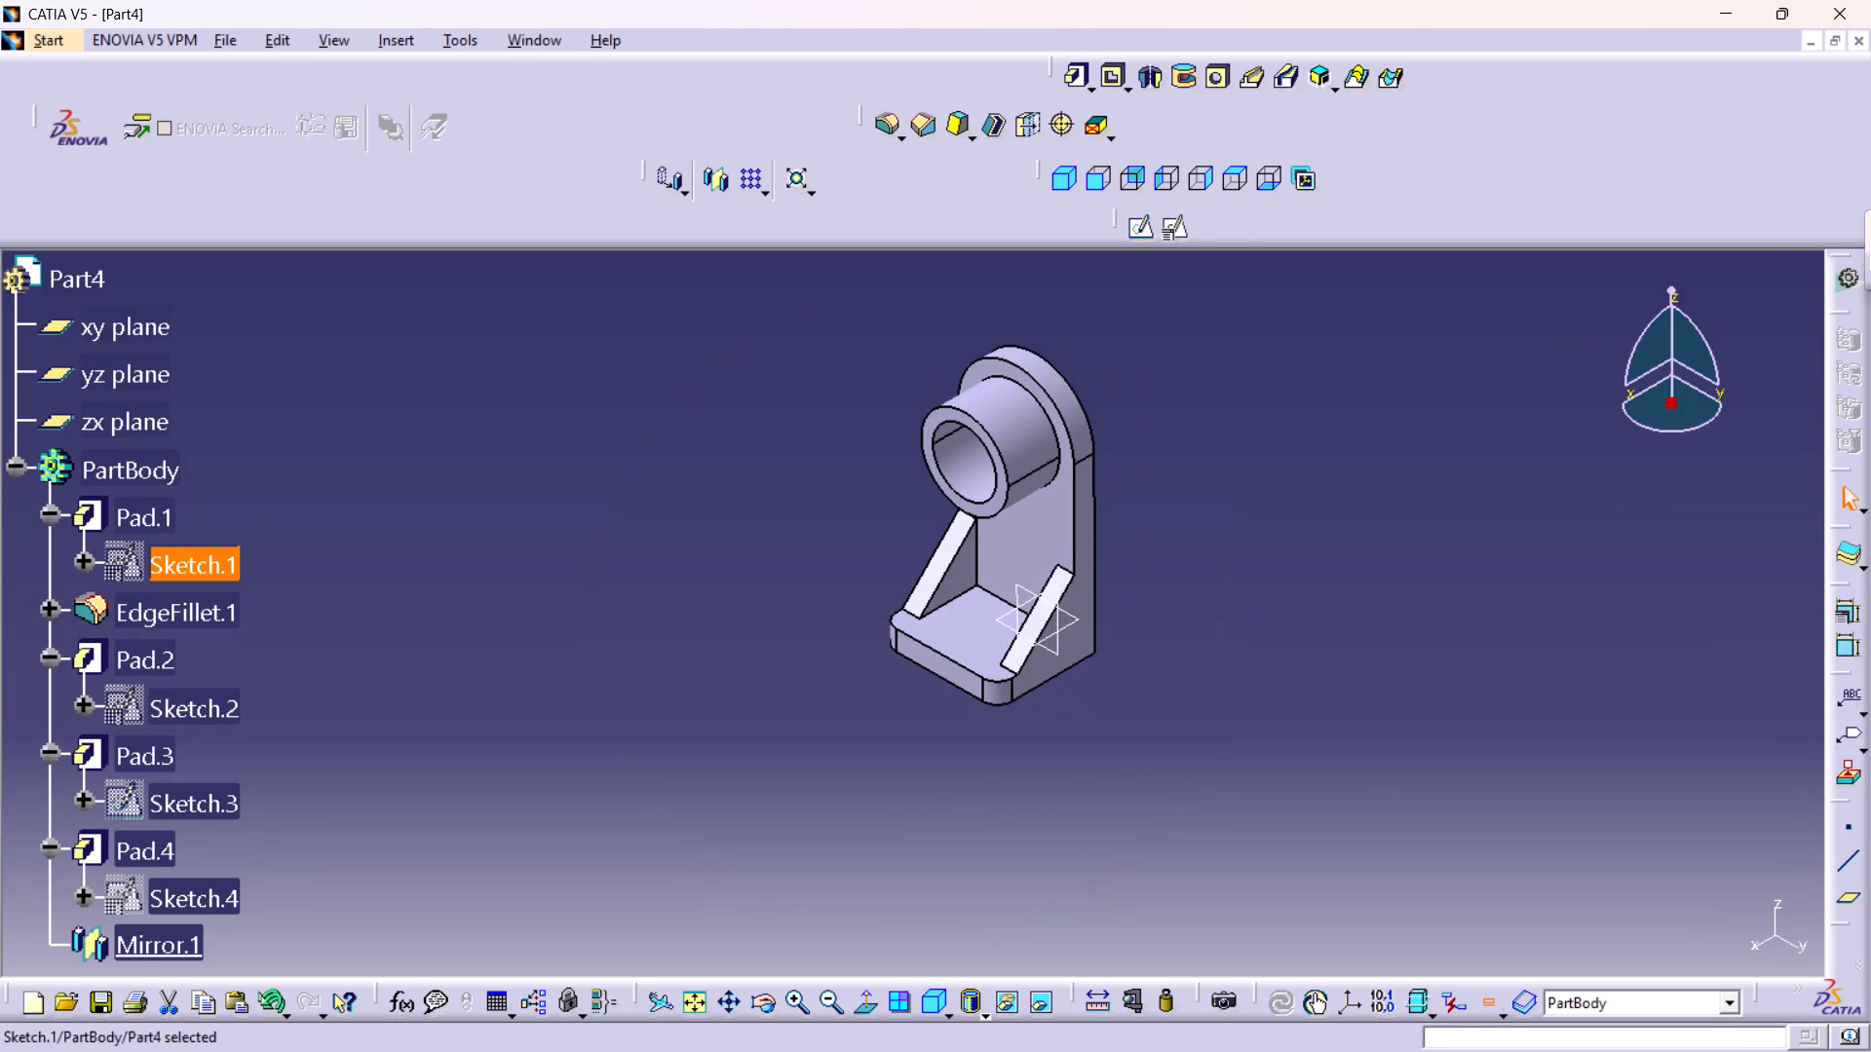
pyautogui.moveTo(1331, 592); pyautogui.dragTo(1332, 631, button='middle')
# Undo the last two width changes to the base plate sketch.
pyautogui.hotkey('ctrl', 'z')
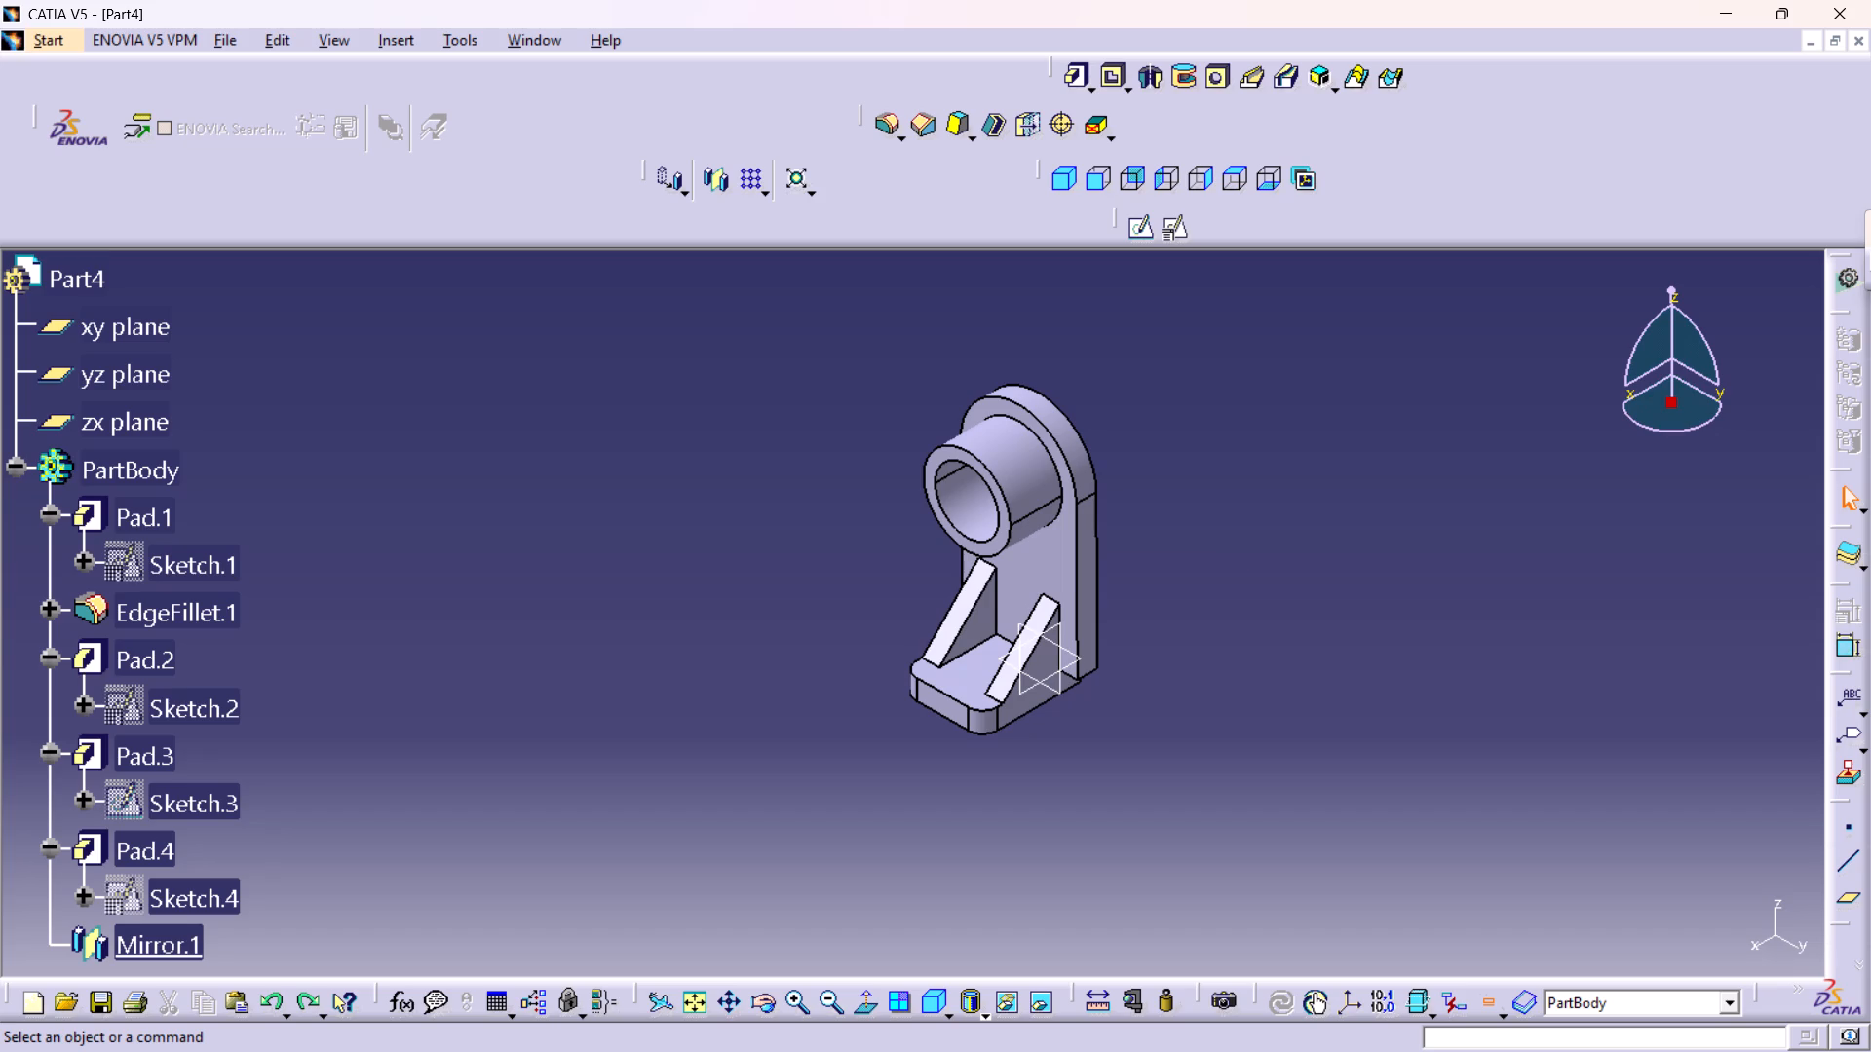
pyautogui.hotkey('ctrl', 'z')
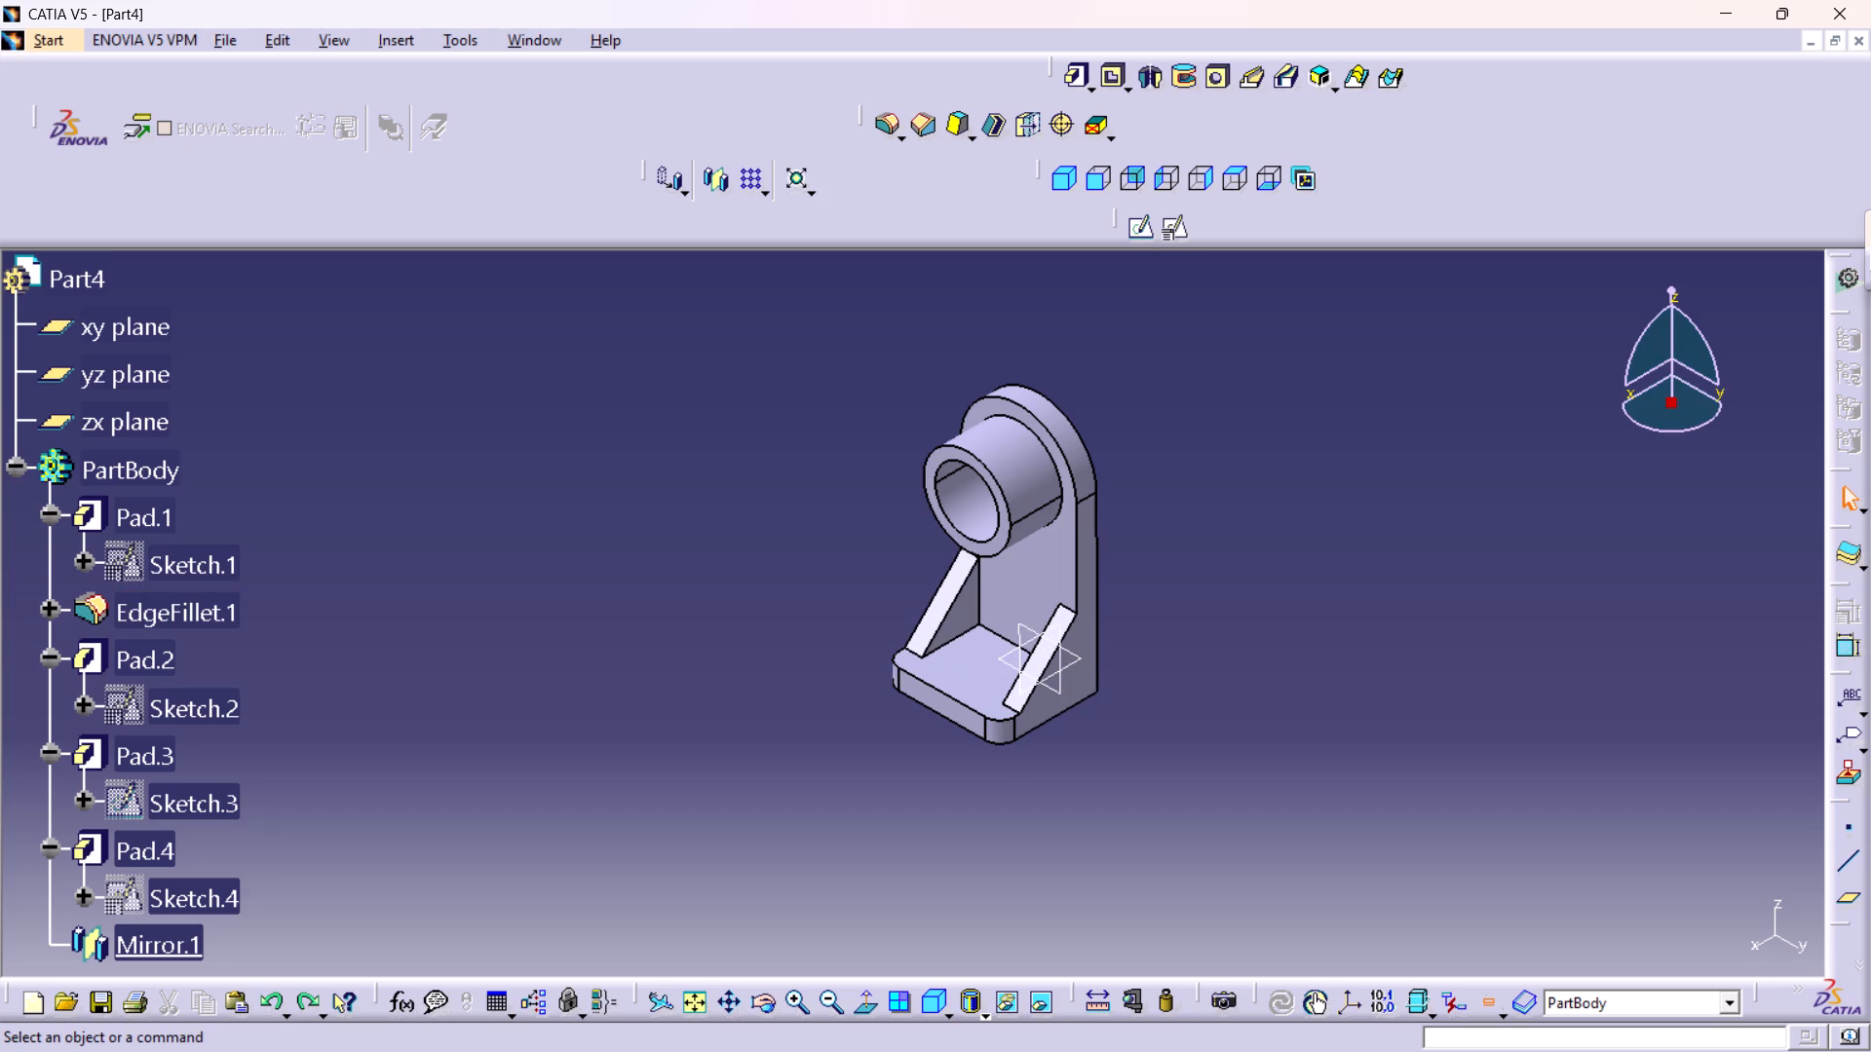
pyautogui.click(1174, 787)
# Save the part as v16 in CATPart format in the CATIA folder.
pyautogui.hotkey('ctrl', 's')
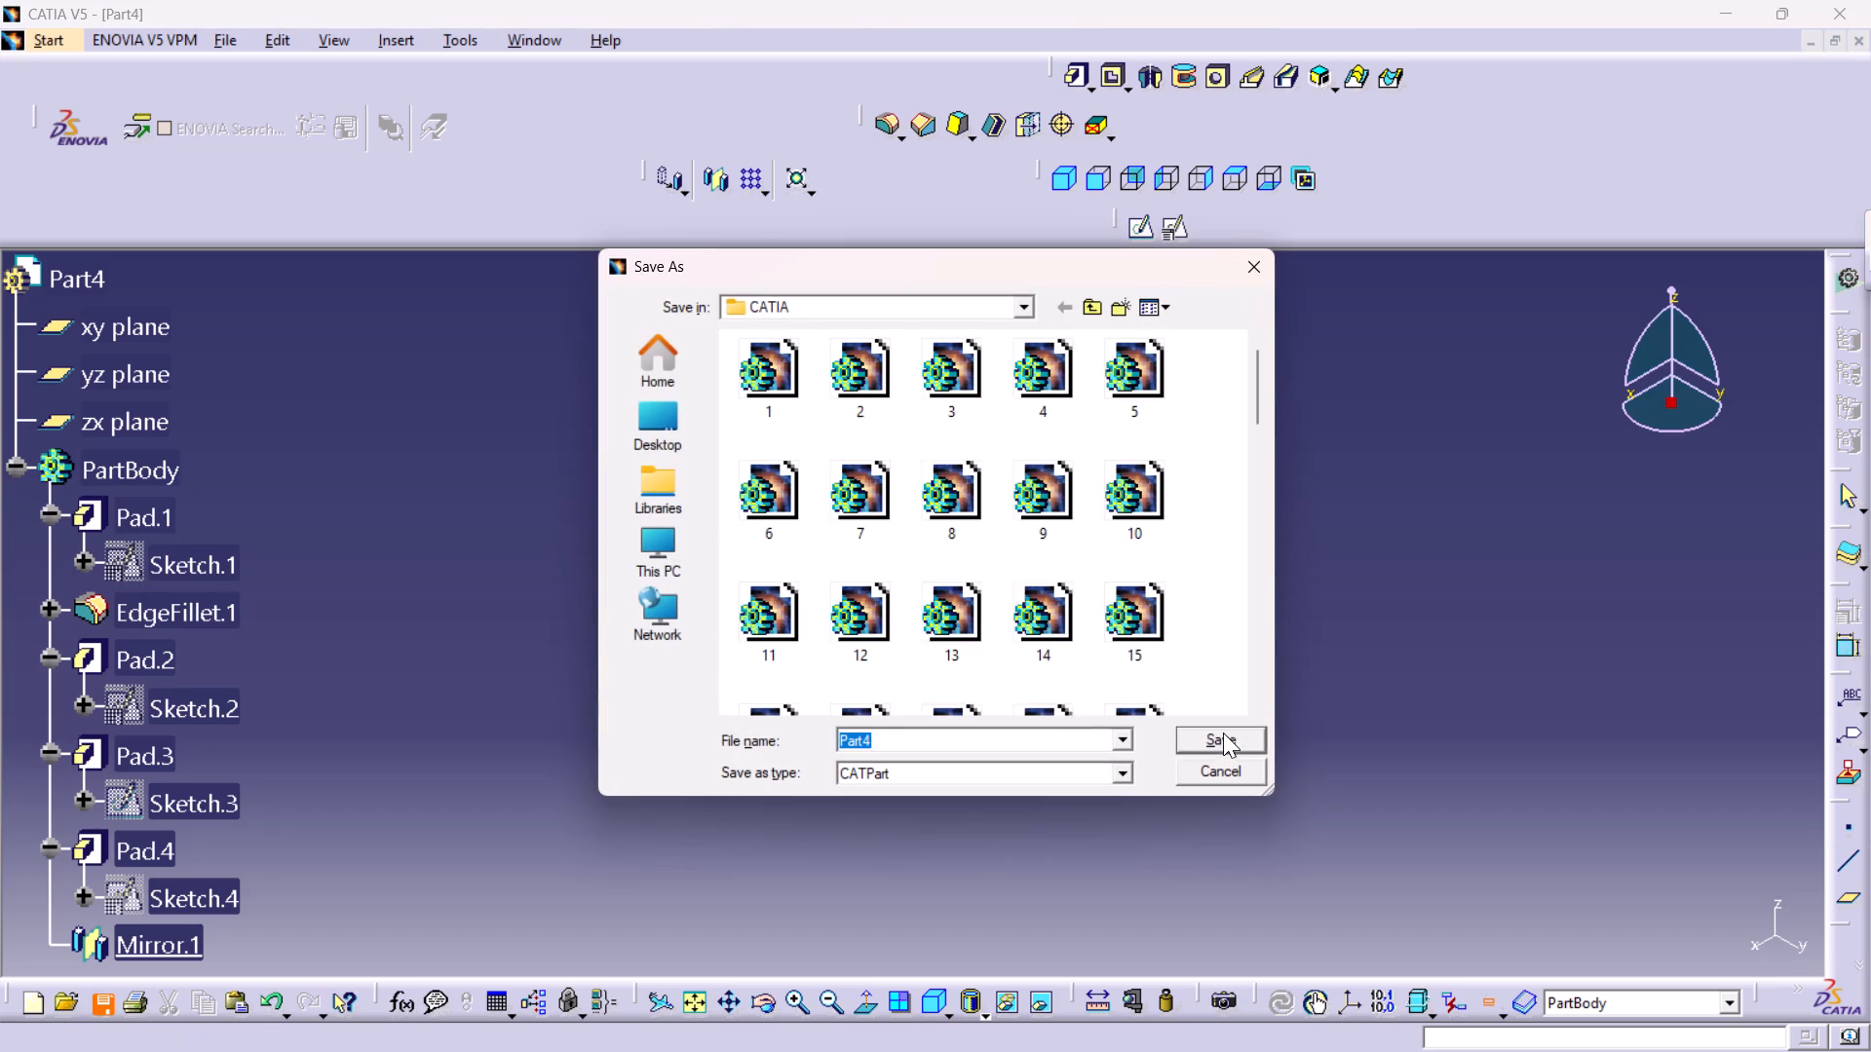
pyautogui.press('v')
pyautogui.press('1')
pyautogui.press('5')
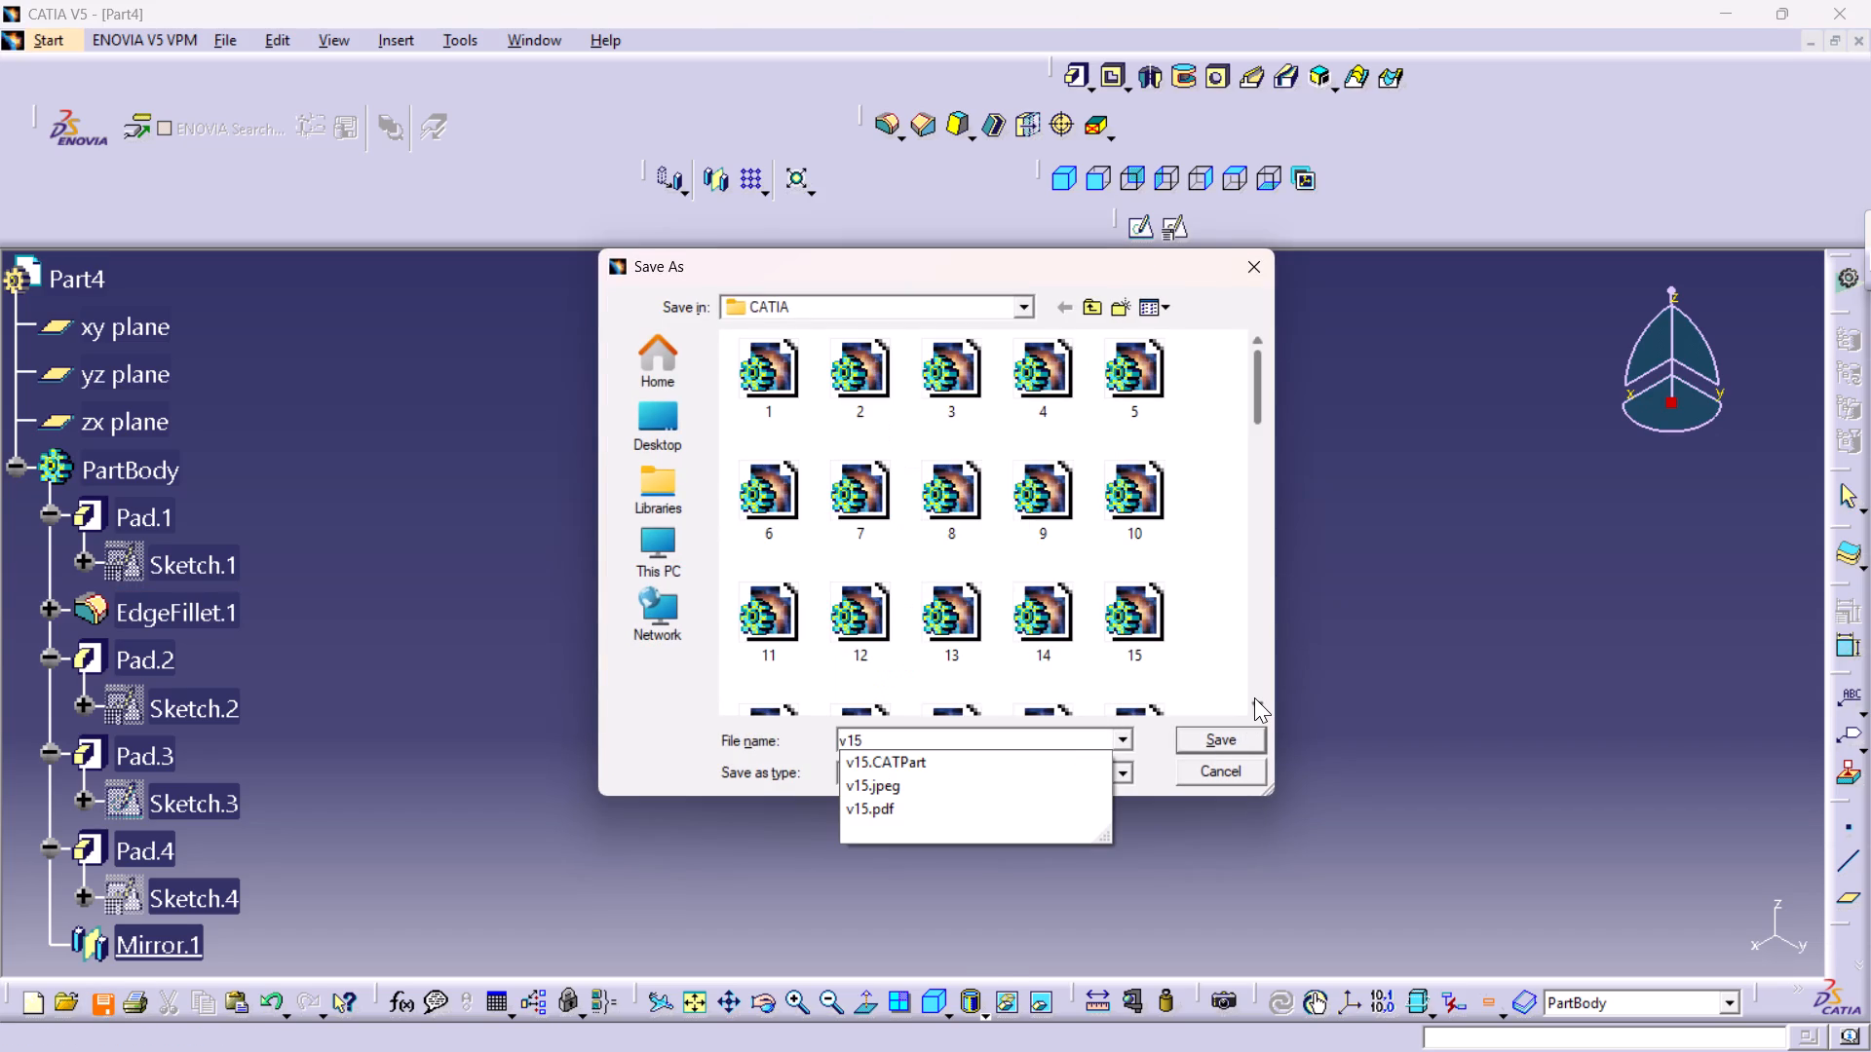
pyautogui.press('BackSpace')
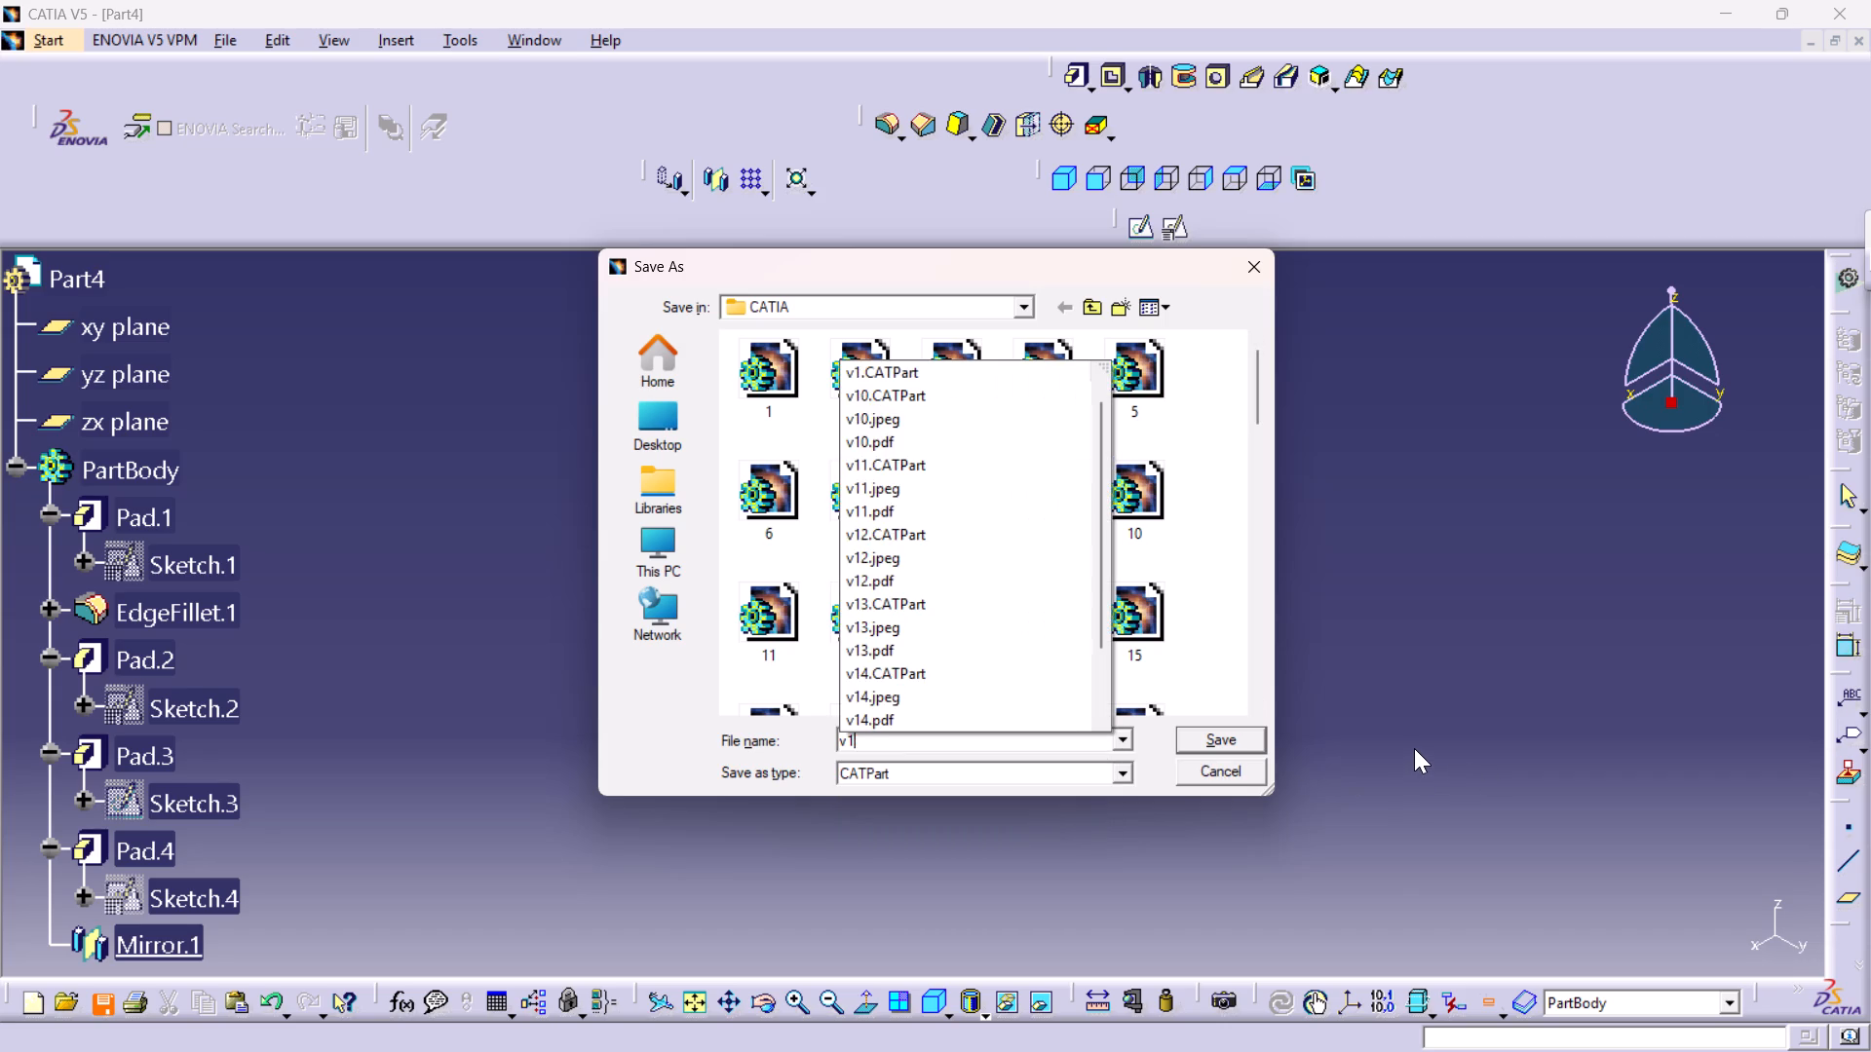
pyautogui.press('6')
pyautogui.press('Return')
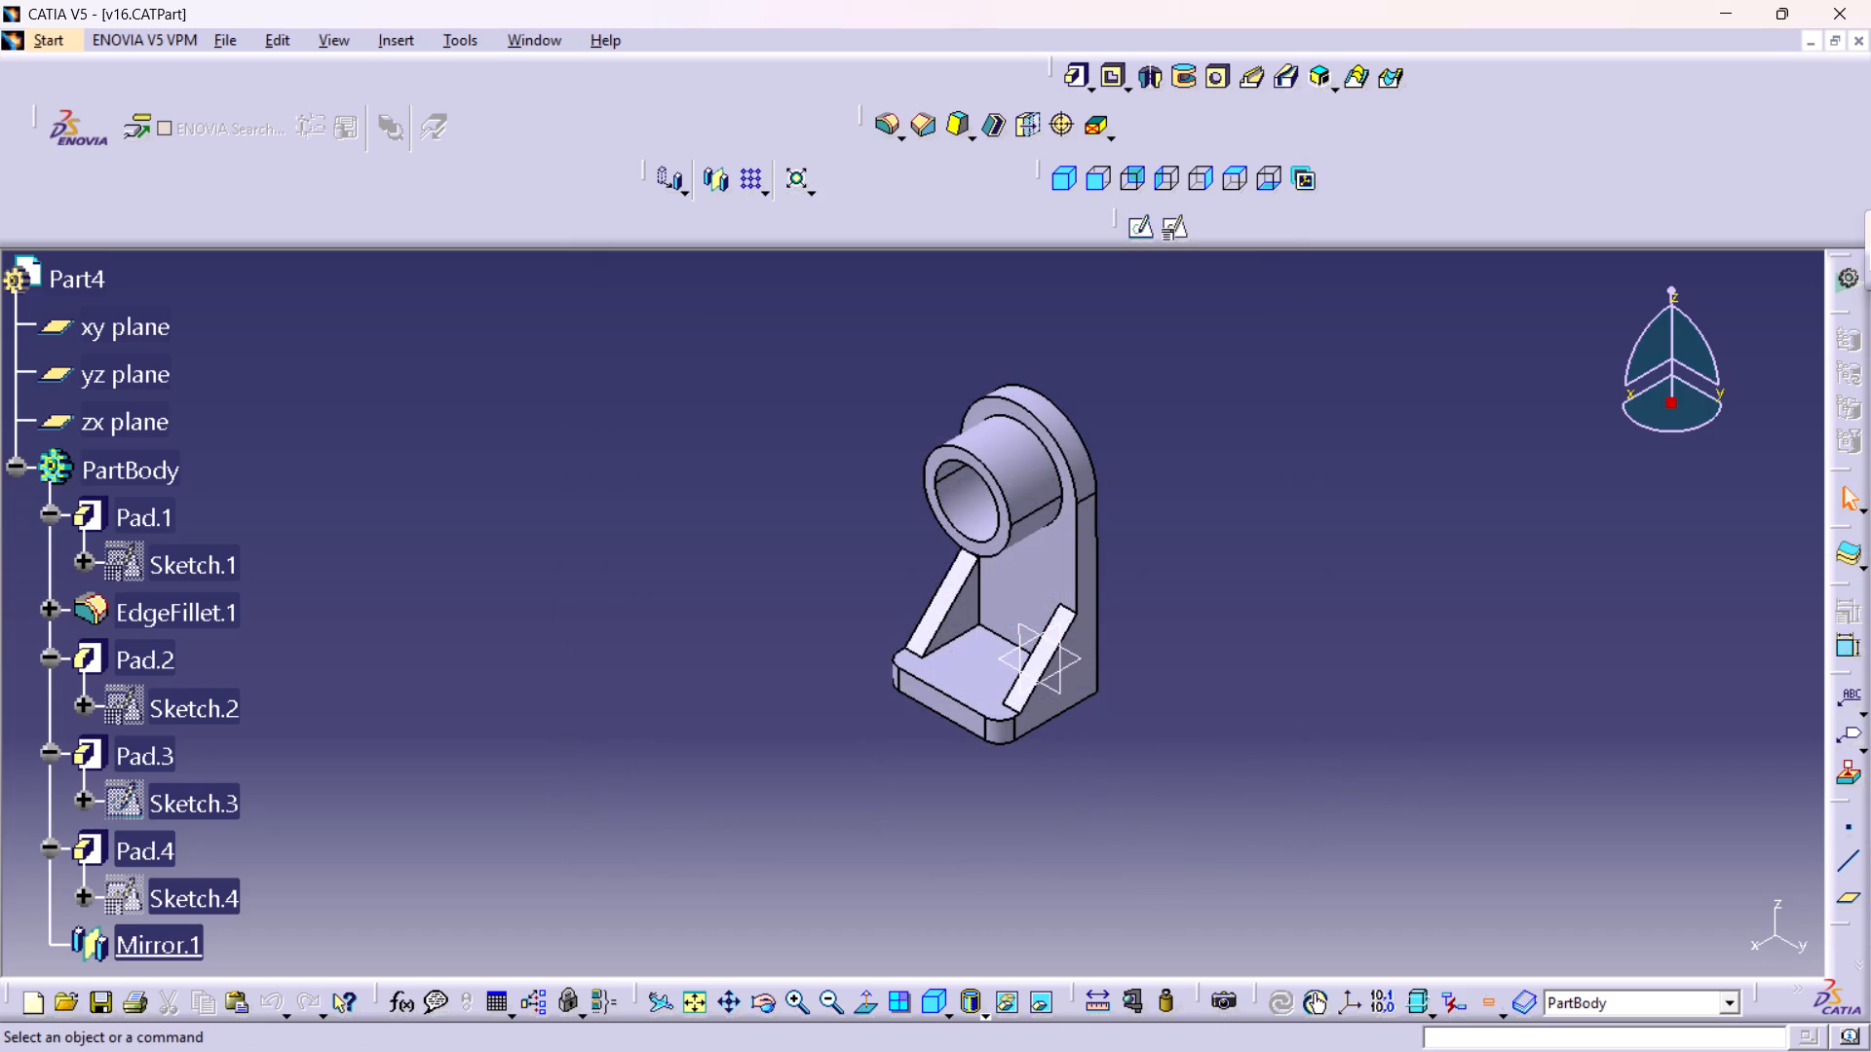
# Print the whole document with Microsoft Print to PDF, saving the output as v16 in the CATIA documents folder.
pyautogui.hotkey('ctrl', 'p')
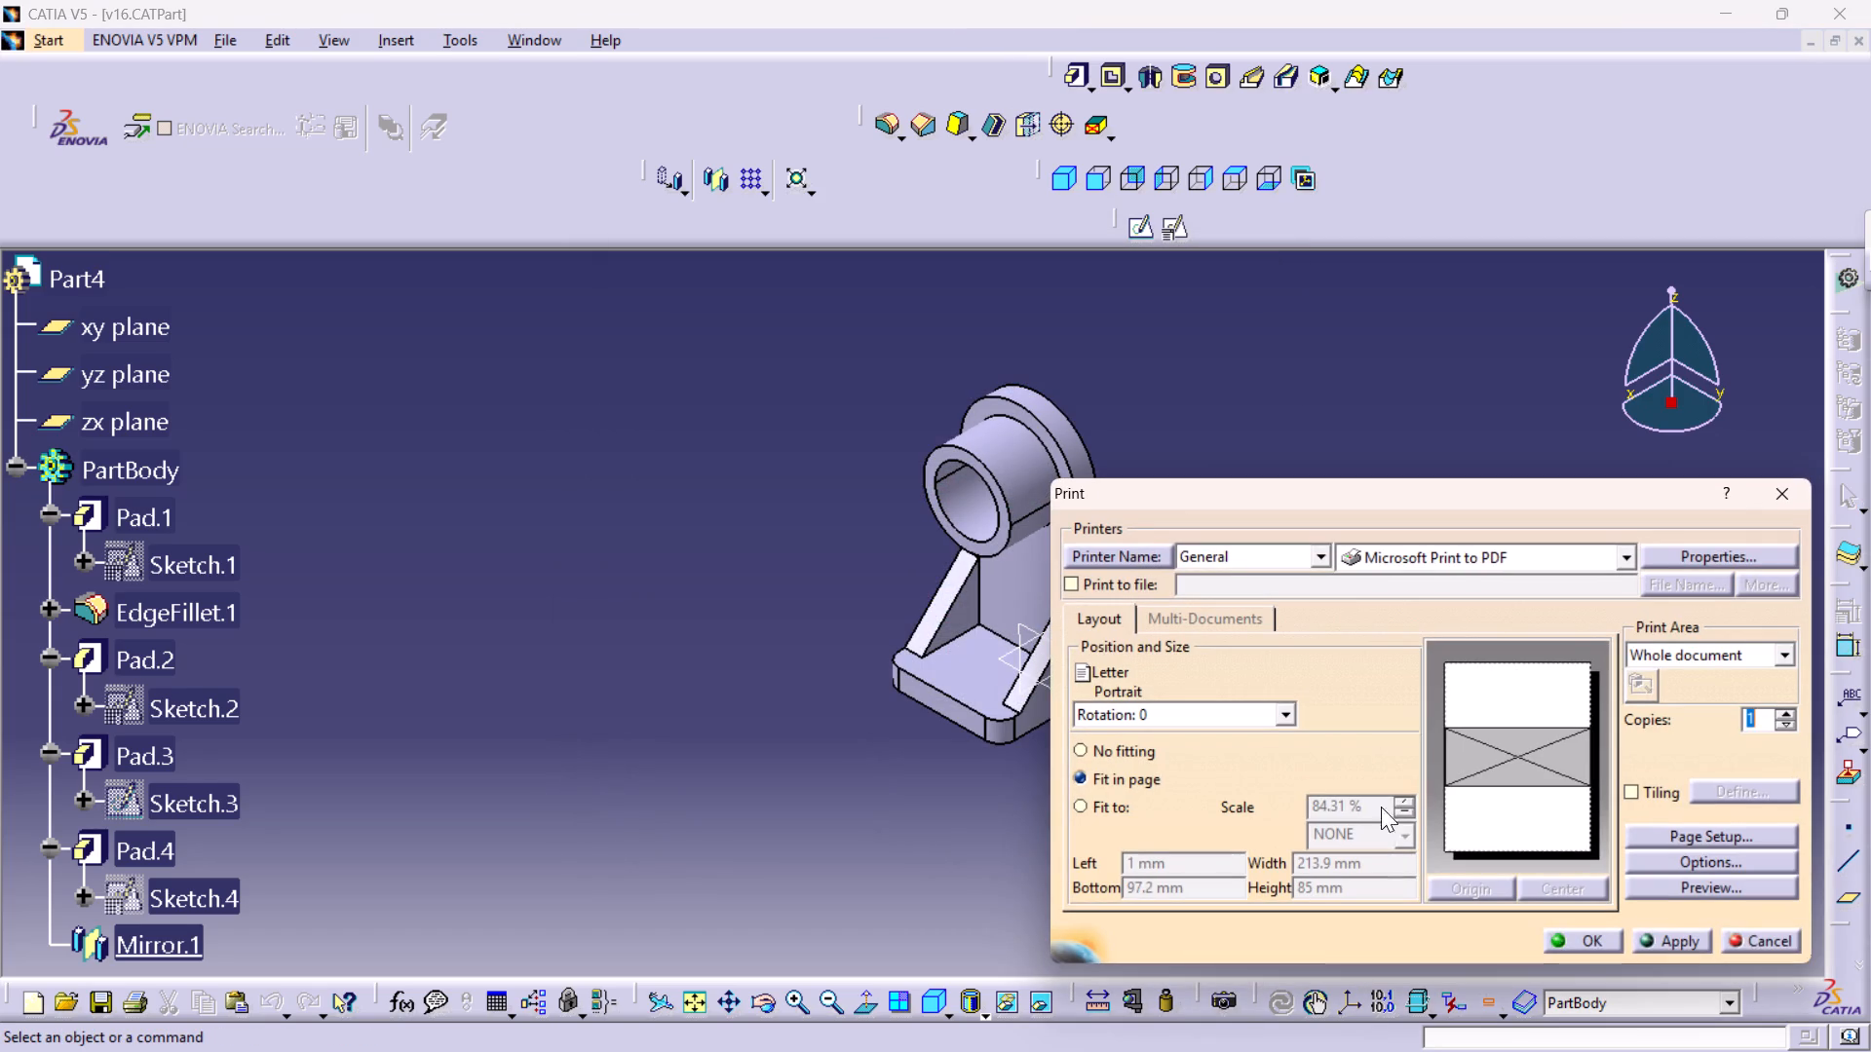
pyautogui.click(1569, 945)
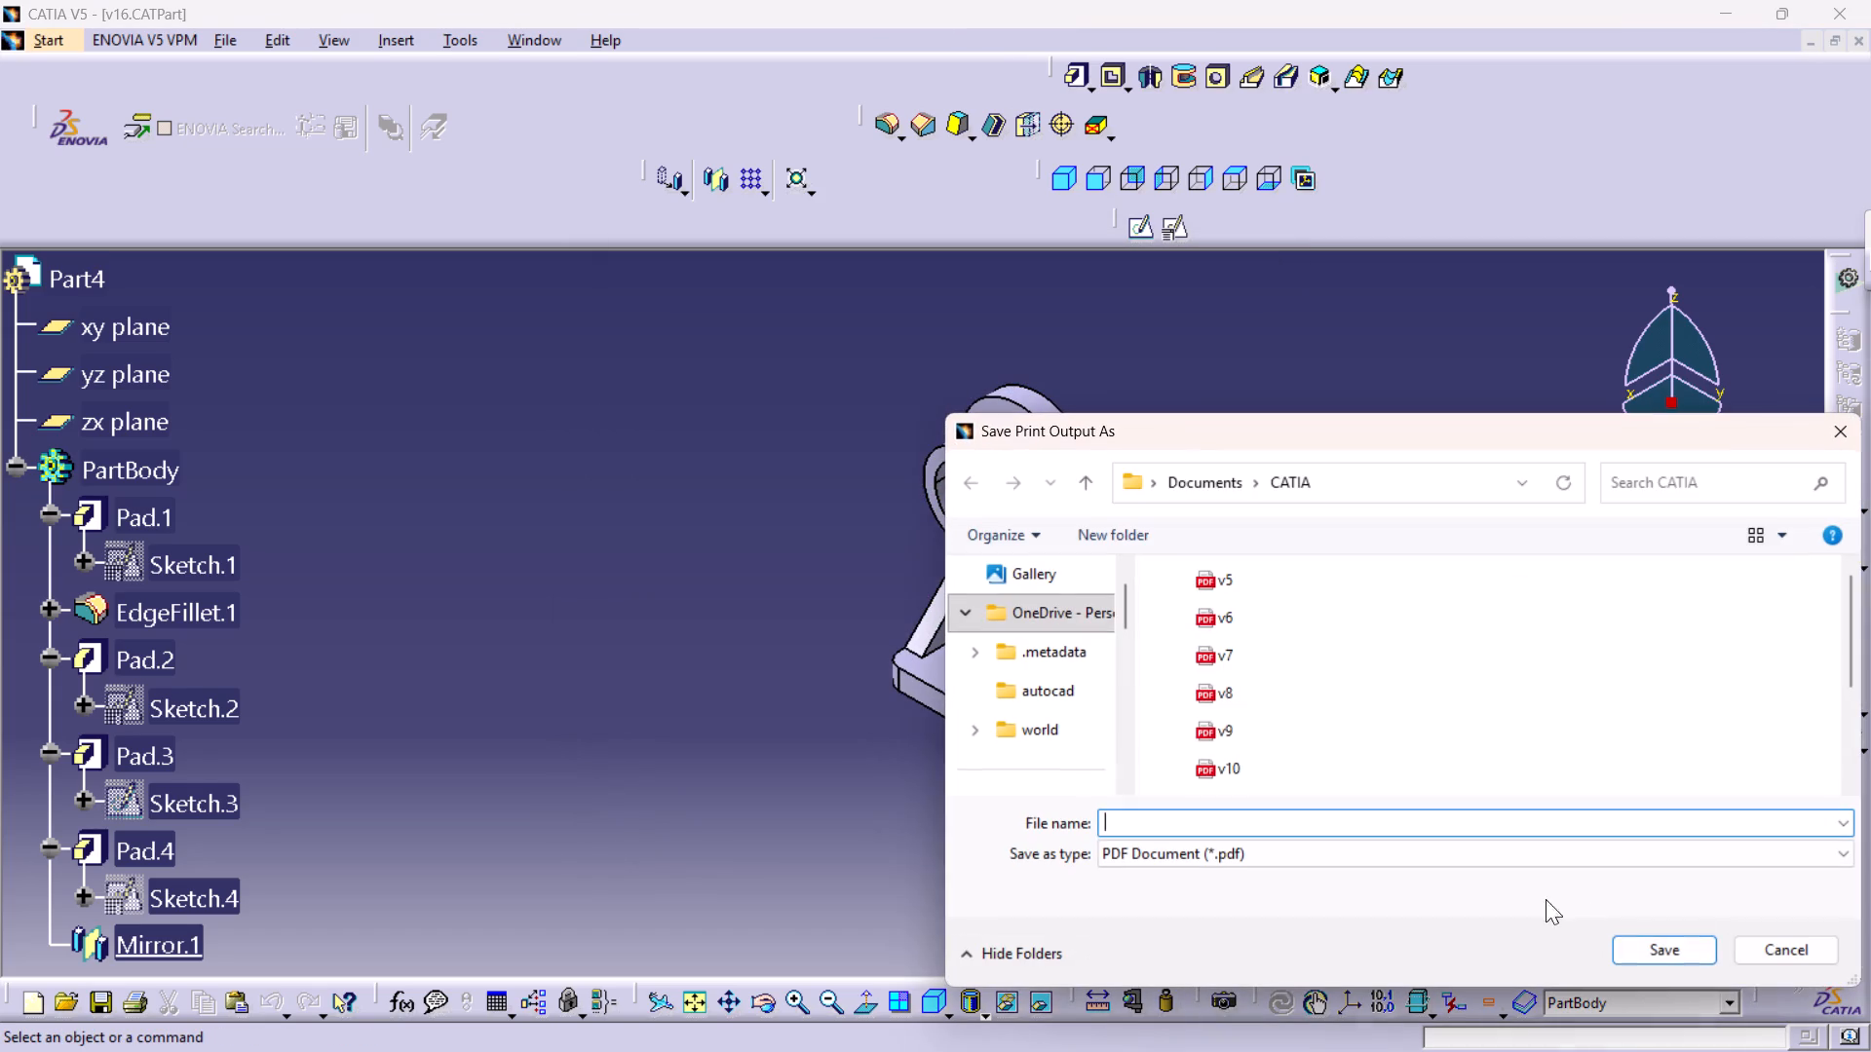
pyautogui.press('v')
pyautogui.press('1')
pyautogui.press('6')
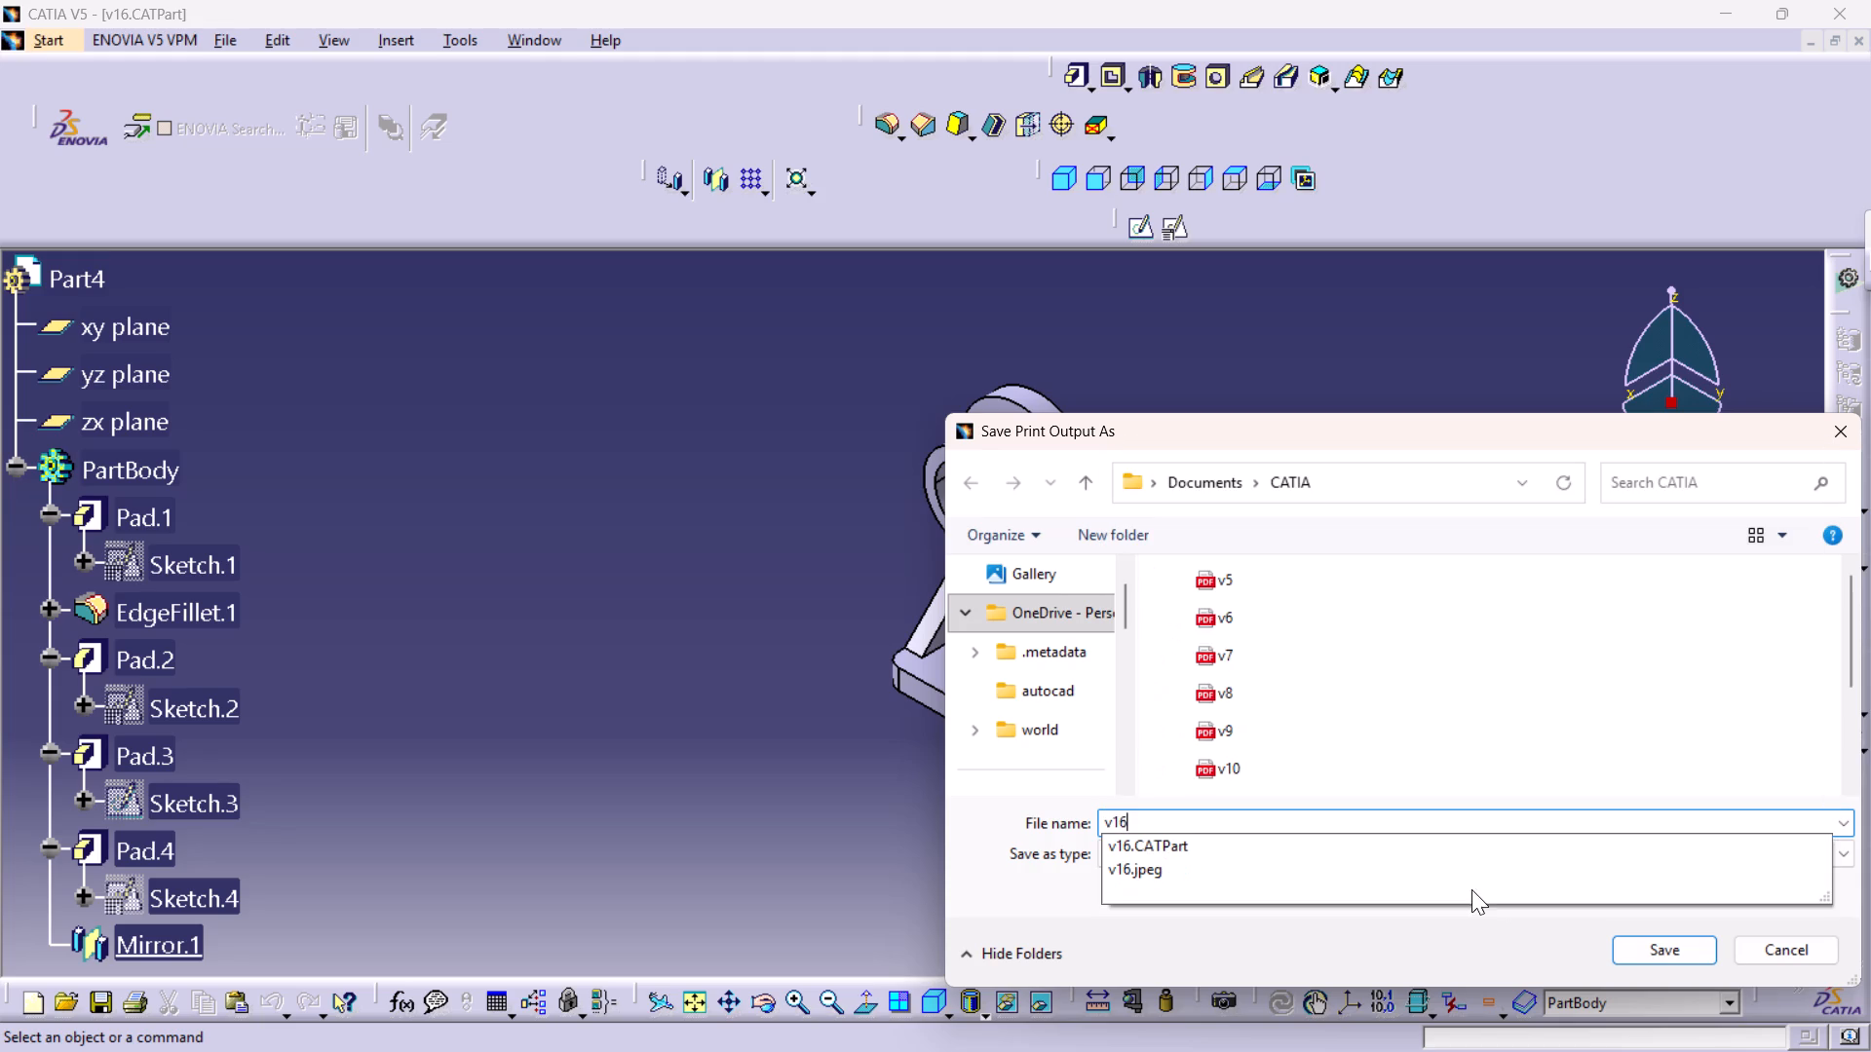
pyautogui.click(1656, 952)
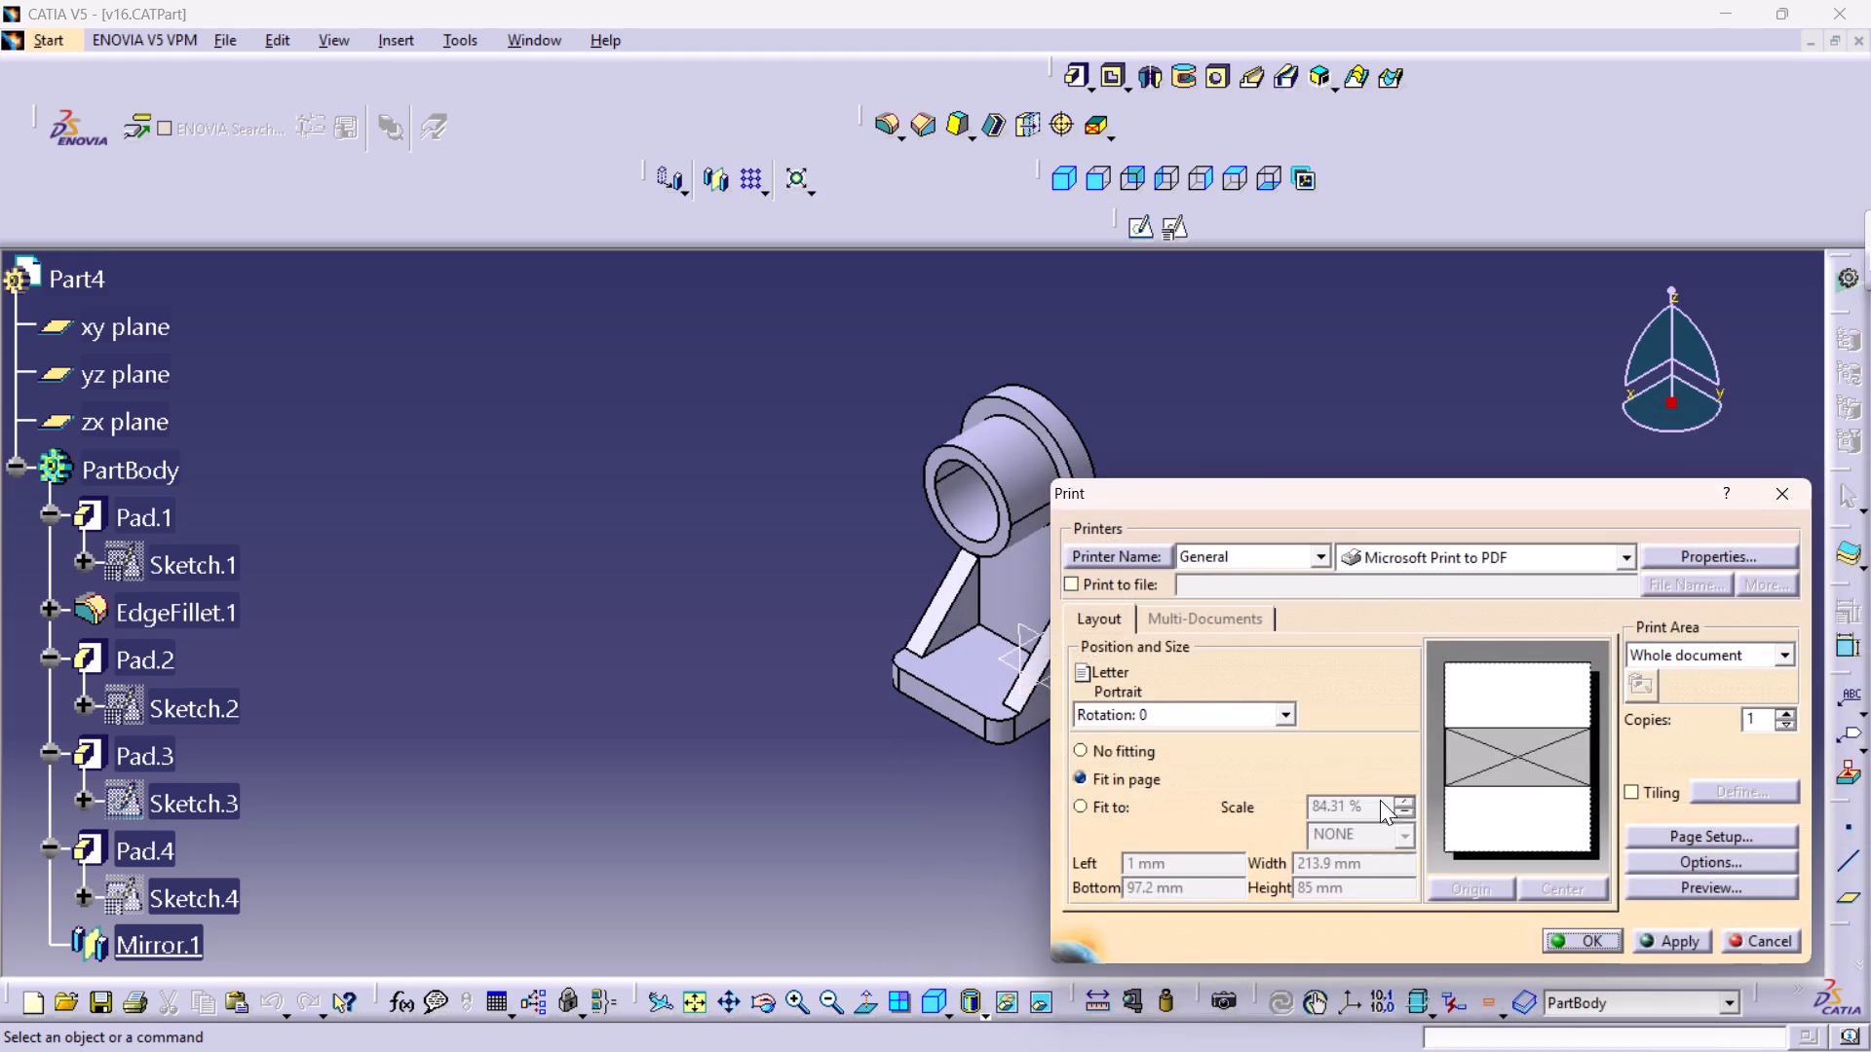
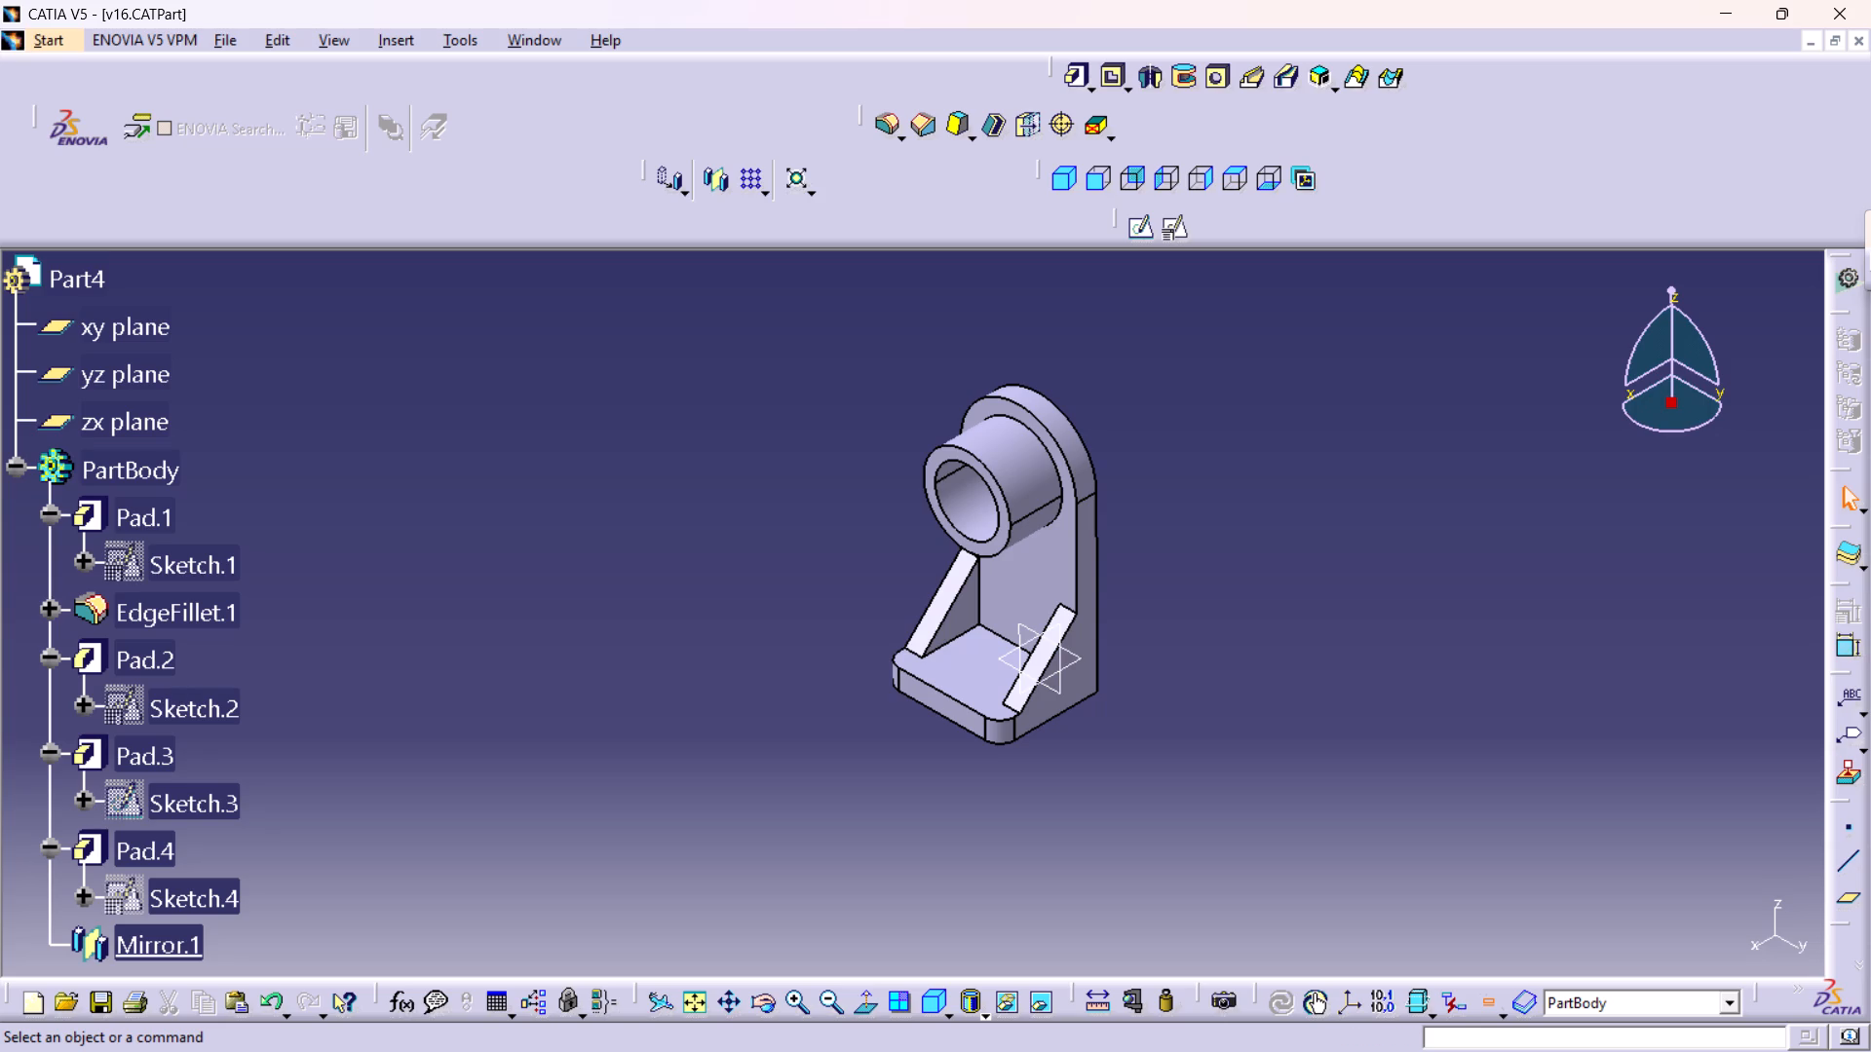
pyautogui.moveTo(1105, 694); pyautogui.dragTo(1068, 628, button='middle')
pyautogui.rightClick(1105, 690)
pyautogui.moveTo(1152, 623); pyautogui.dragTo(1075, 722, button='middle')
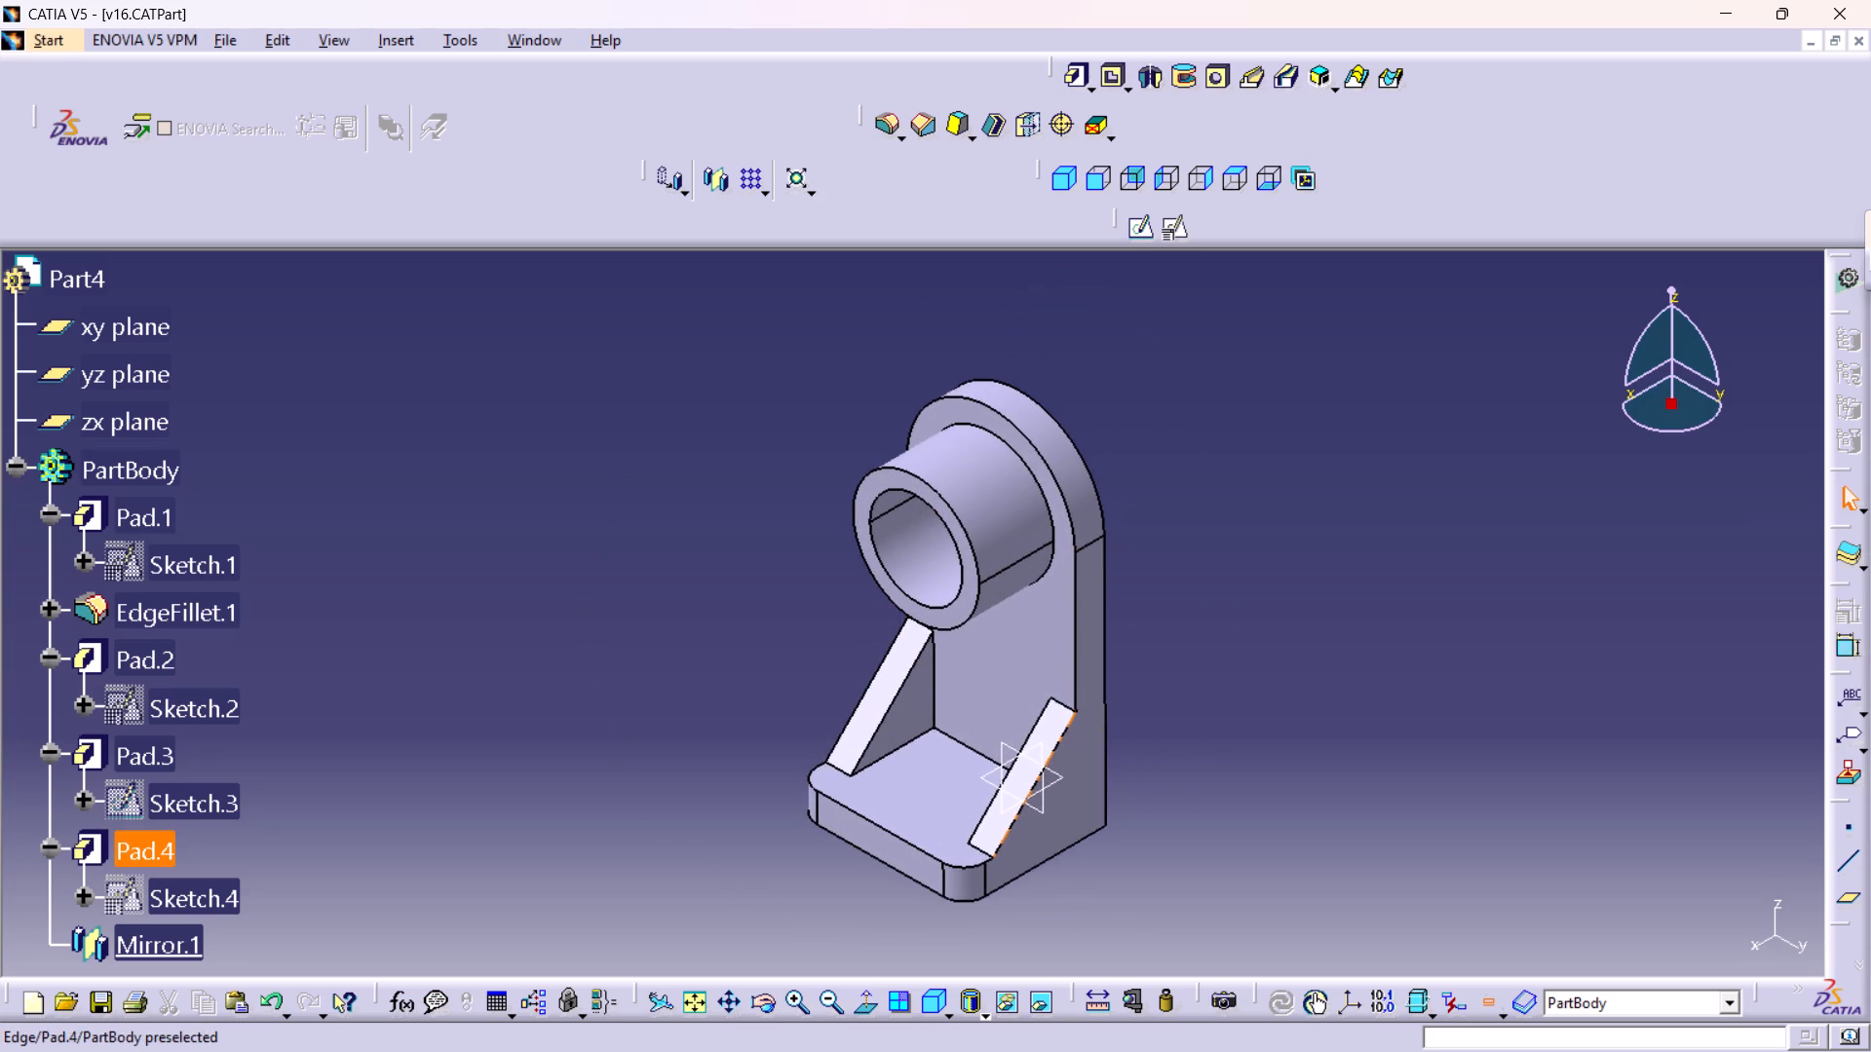